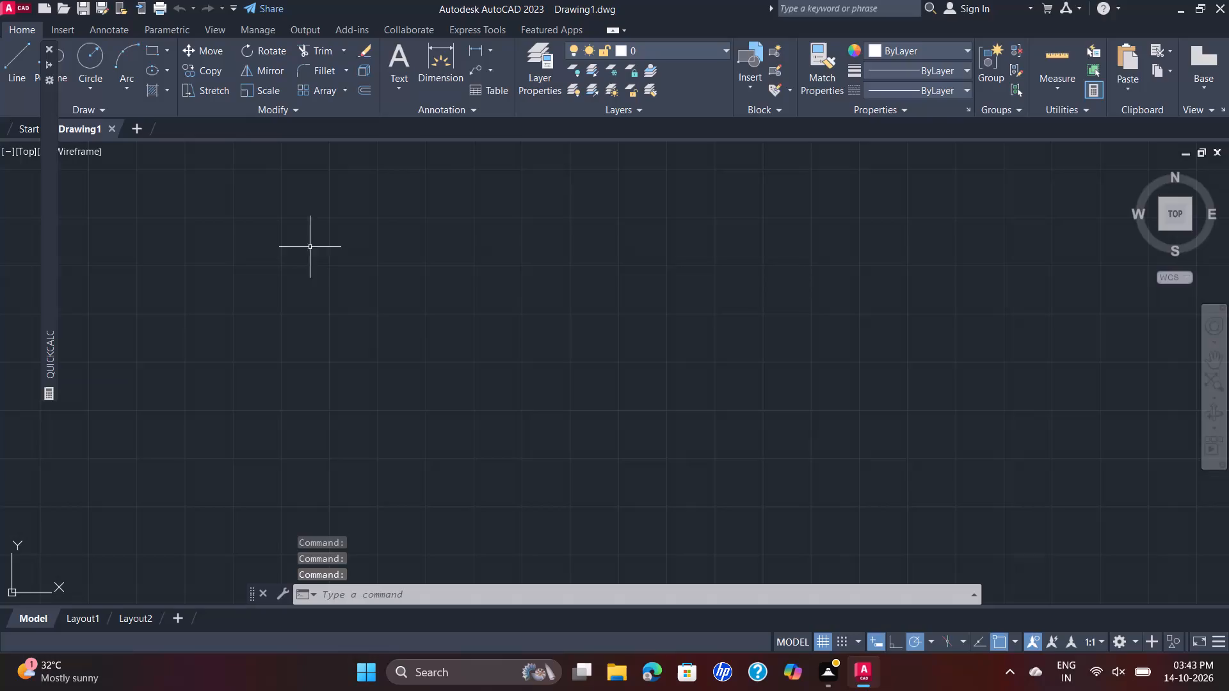
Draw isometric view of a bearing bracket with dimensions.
Configure the drawing units with a decimal length precision of 0.00, keeping millimeters as the insertion scale.
text(un)
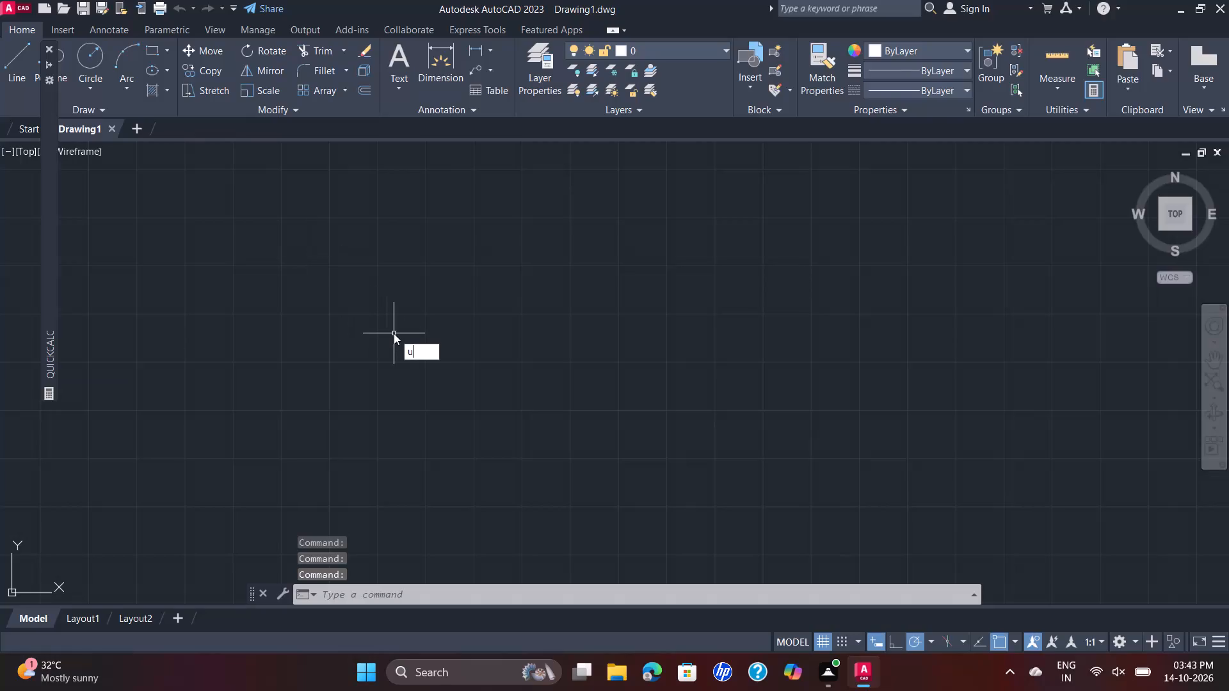
key(Return)
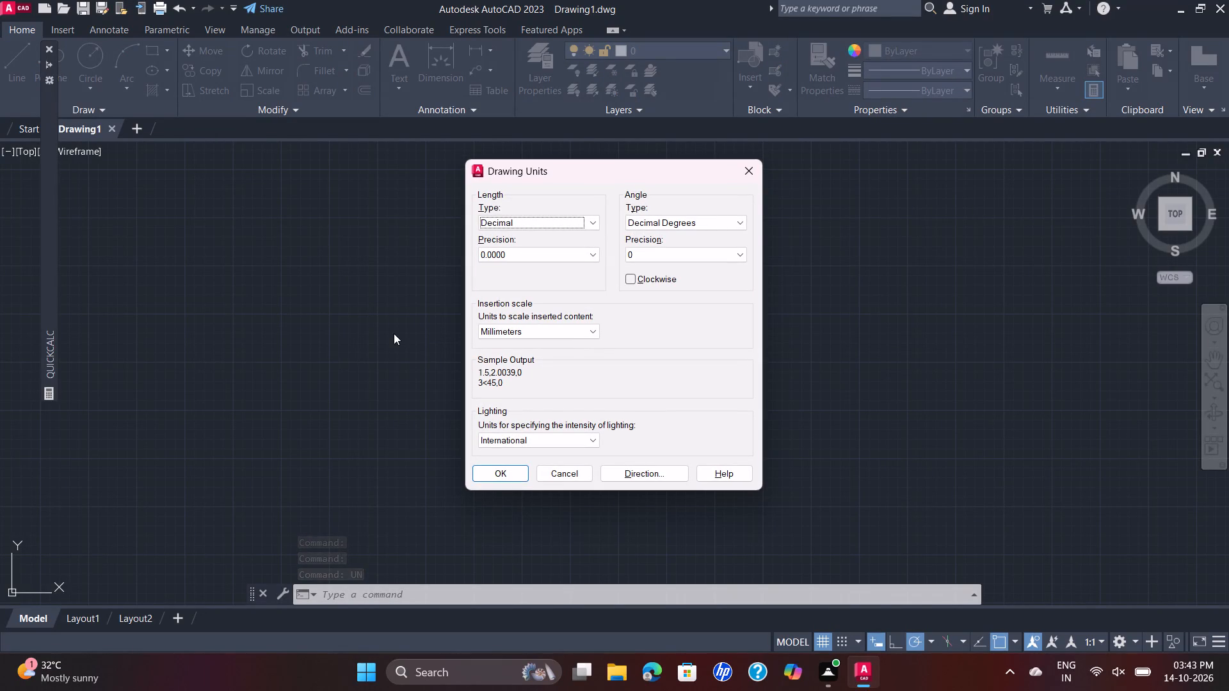
click(595, 256)
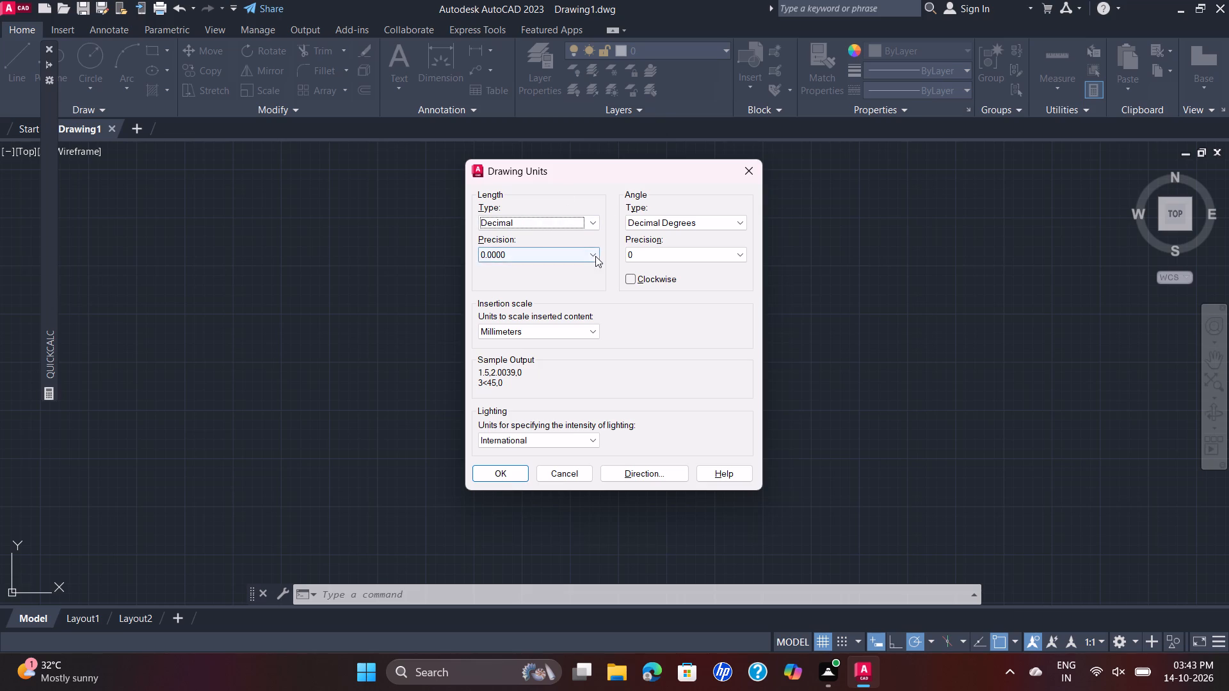
click(584, 290)
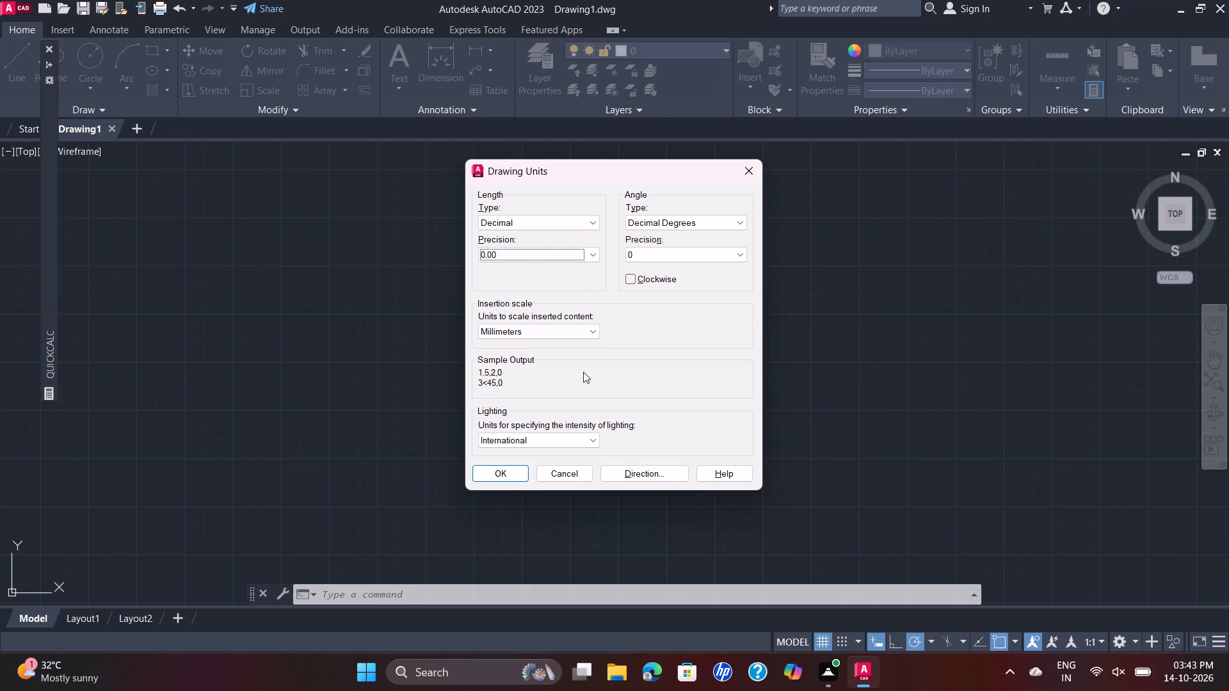
click(506, 469)
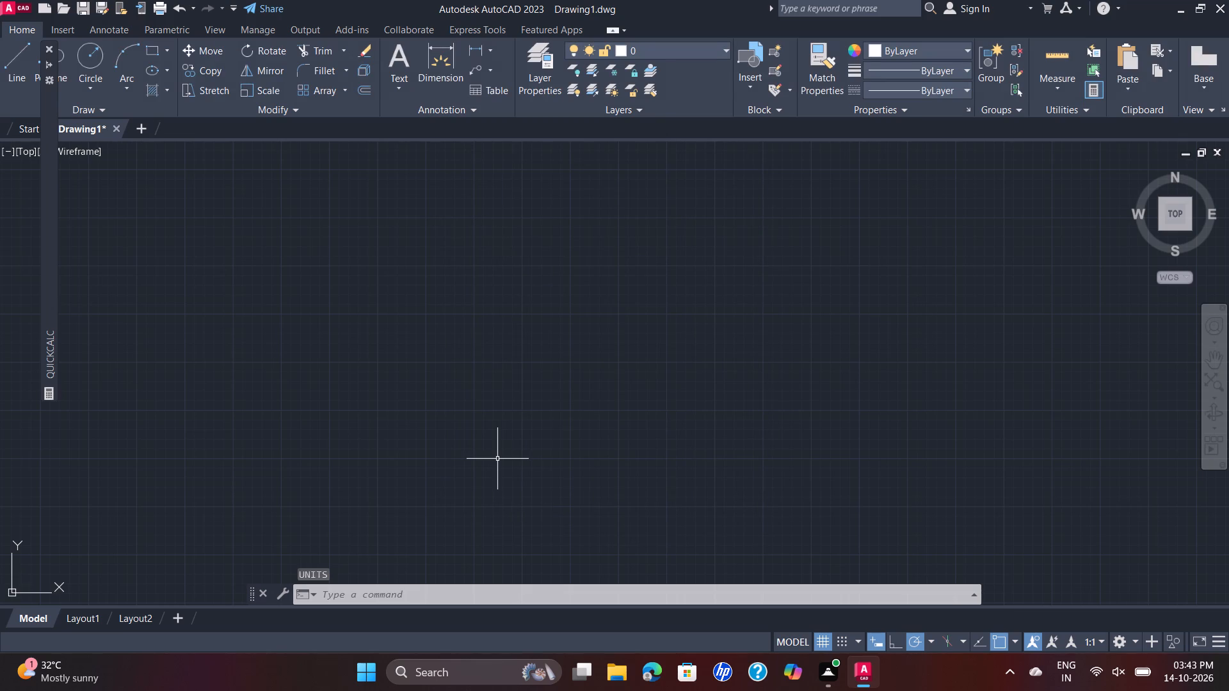
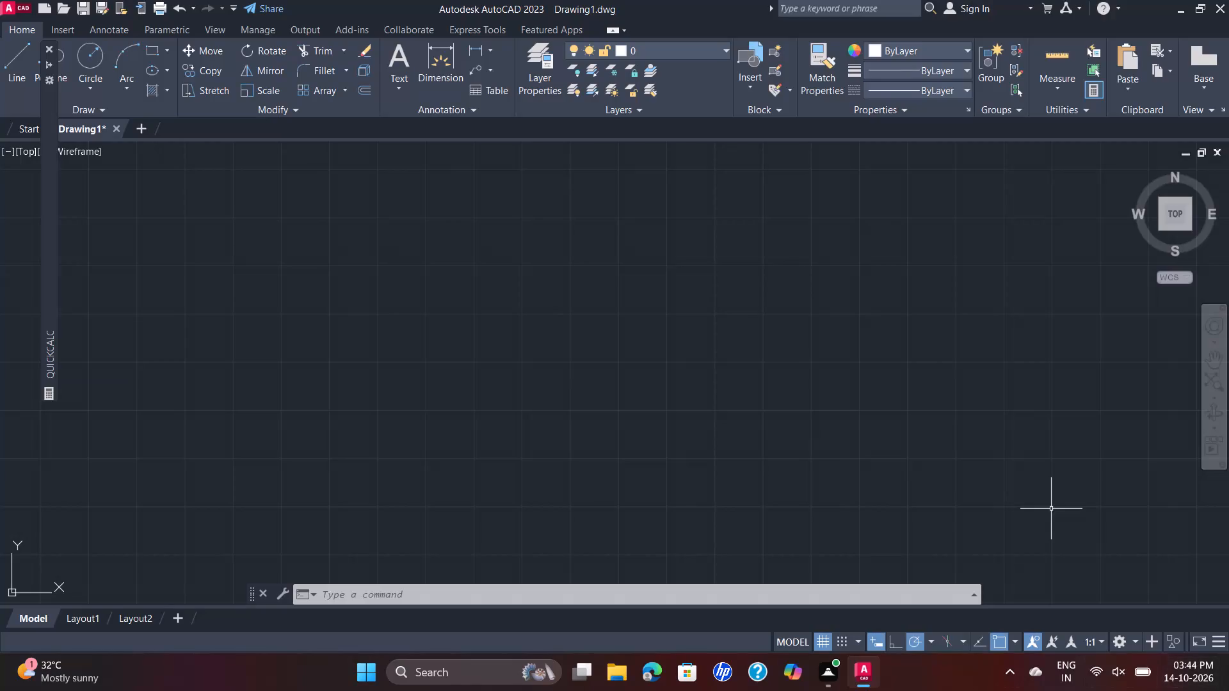
Set the model space limits with lower-left corner 0,0 and upper-right corner 150,150.
text(li)
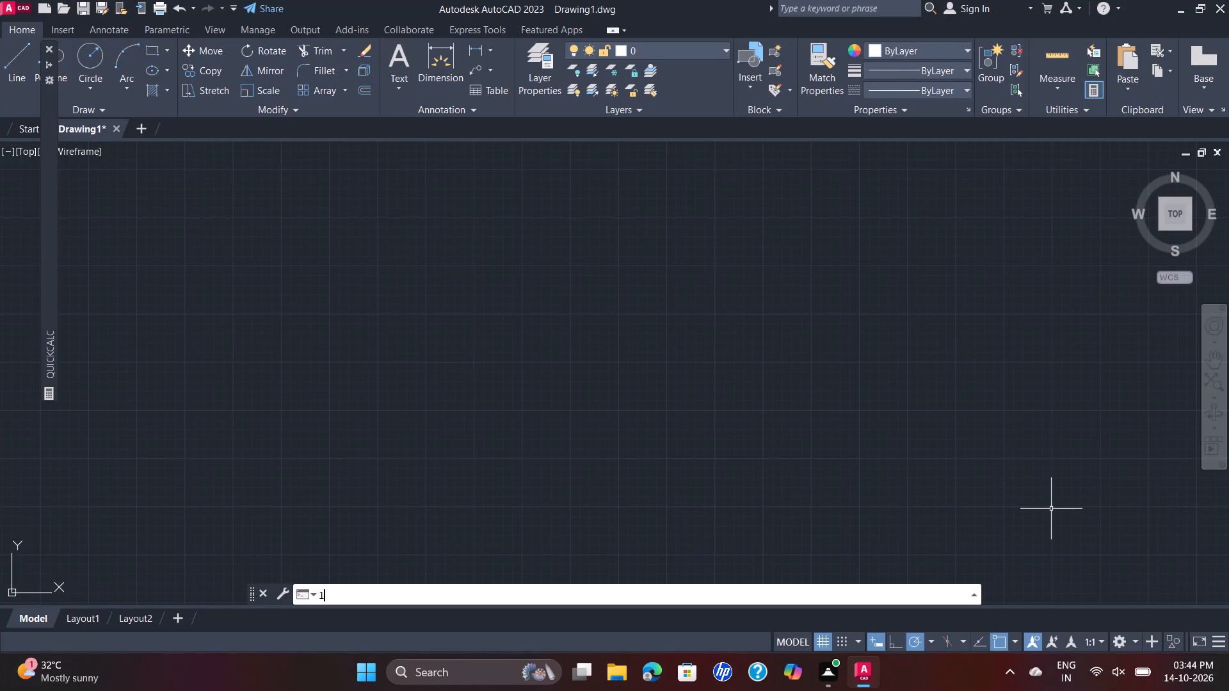
key(m)
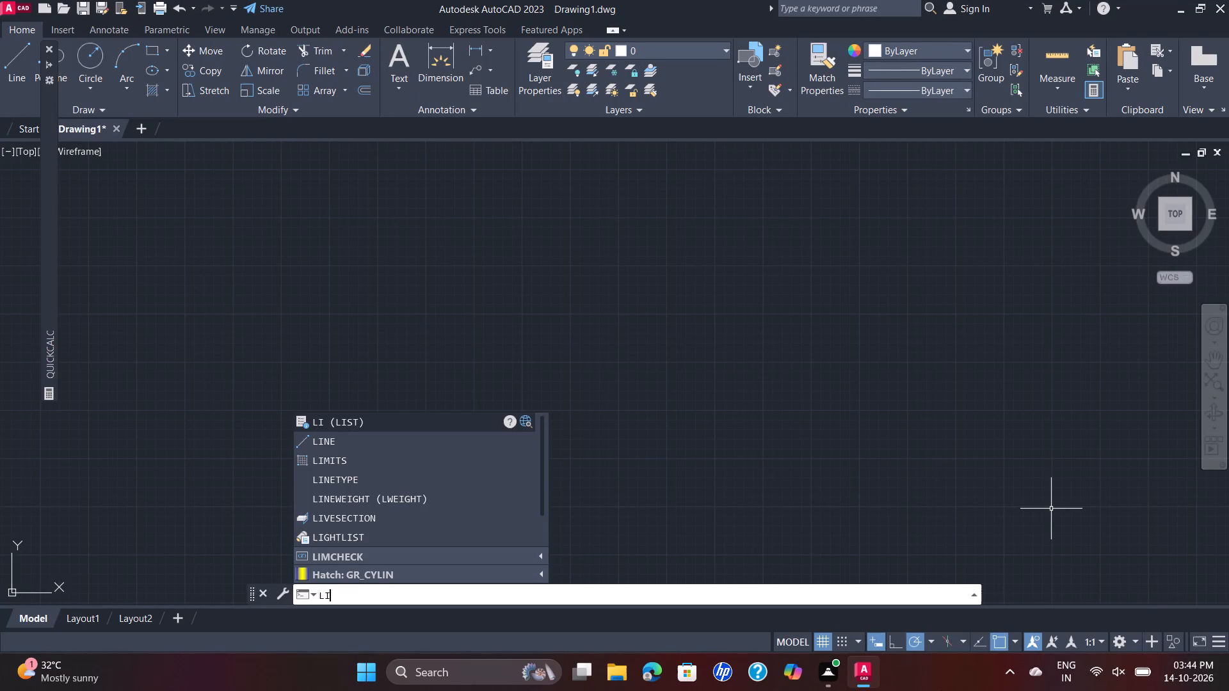
key(Return)
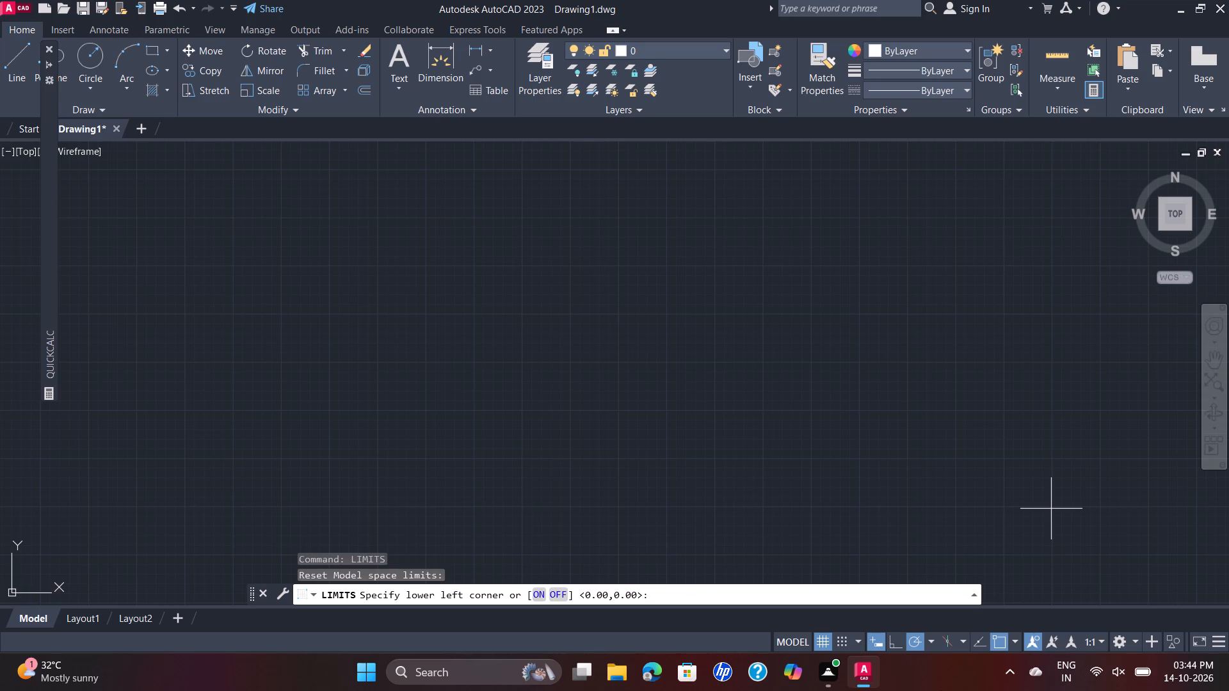
key(0)
key(comma)
key(0)
key(Return)
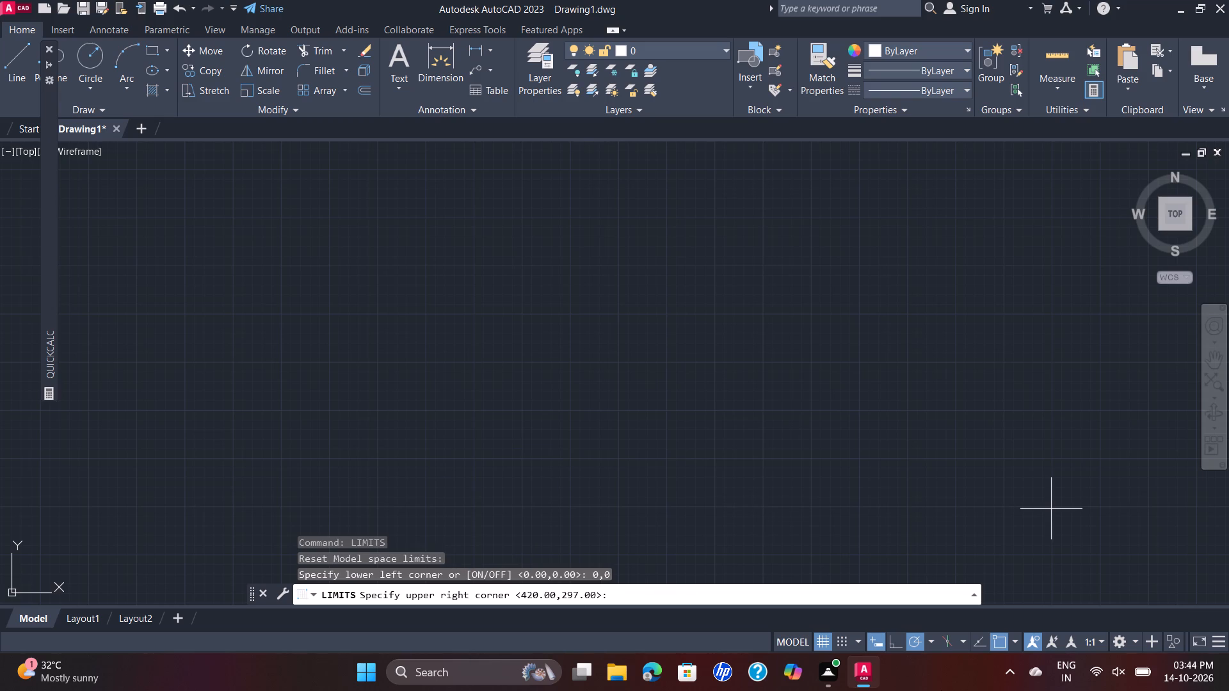
key(1)
text(50)
text(,150)
key(Return)
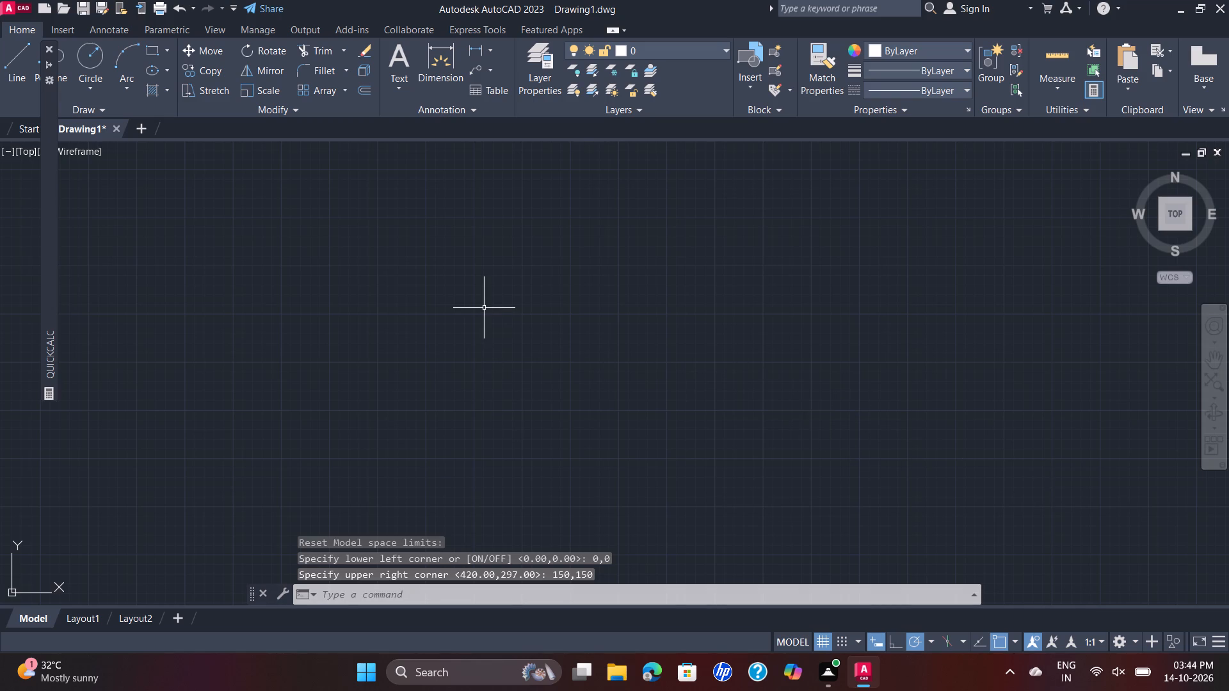
Turn on command logging with LOGFILEON.
text(lo)
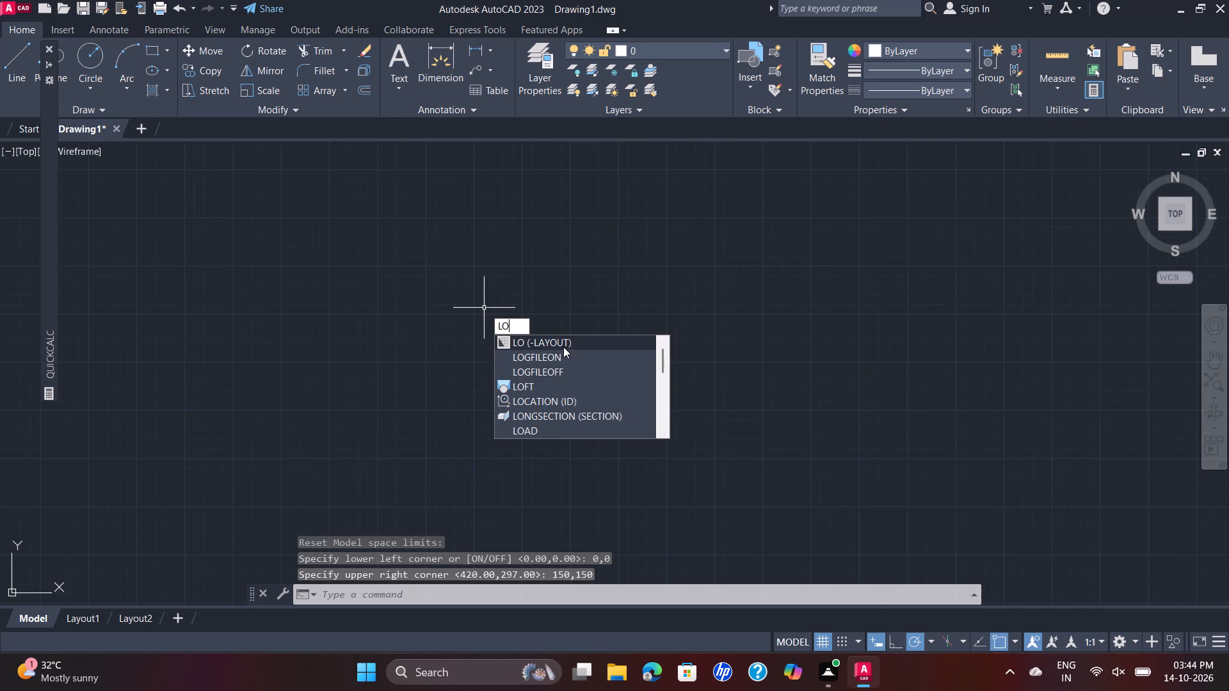
click(561, 359)
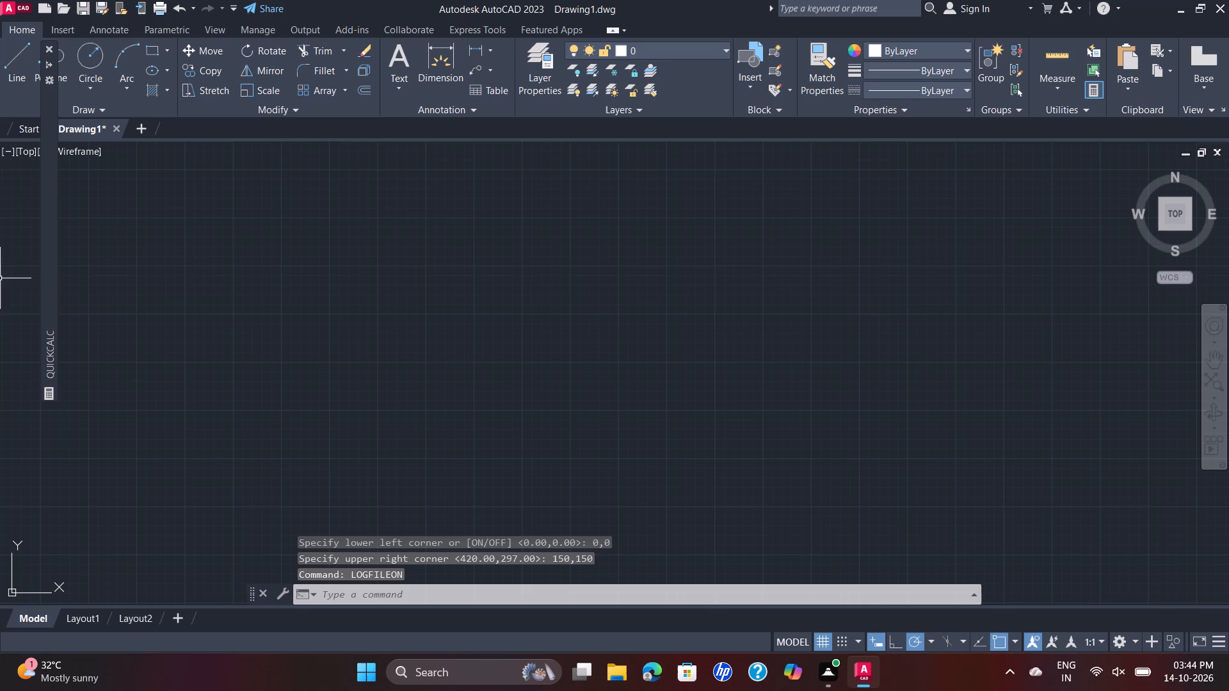
Close the QuickCalc palette.
click(47, 52)
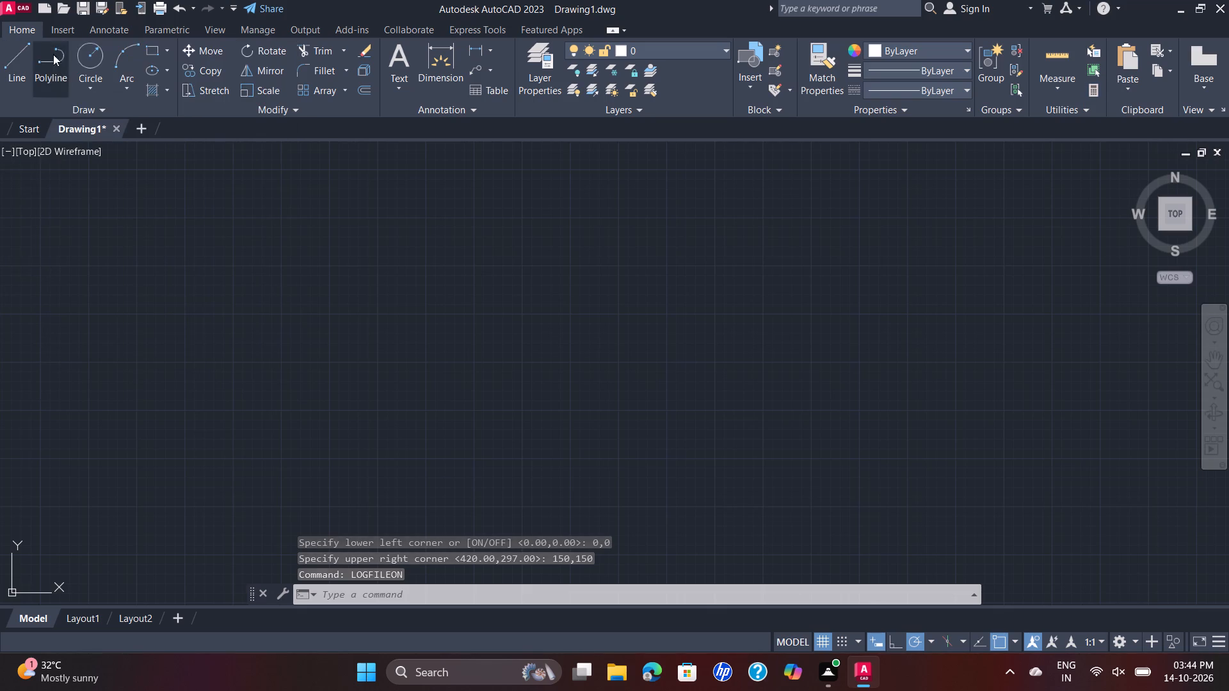
Turn on isometric drafting mode for the drawing.
scroll(392, 336, down, 2)
scroll(394, 335, up, 1)
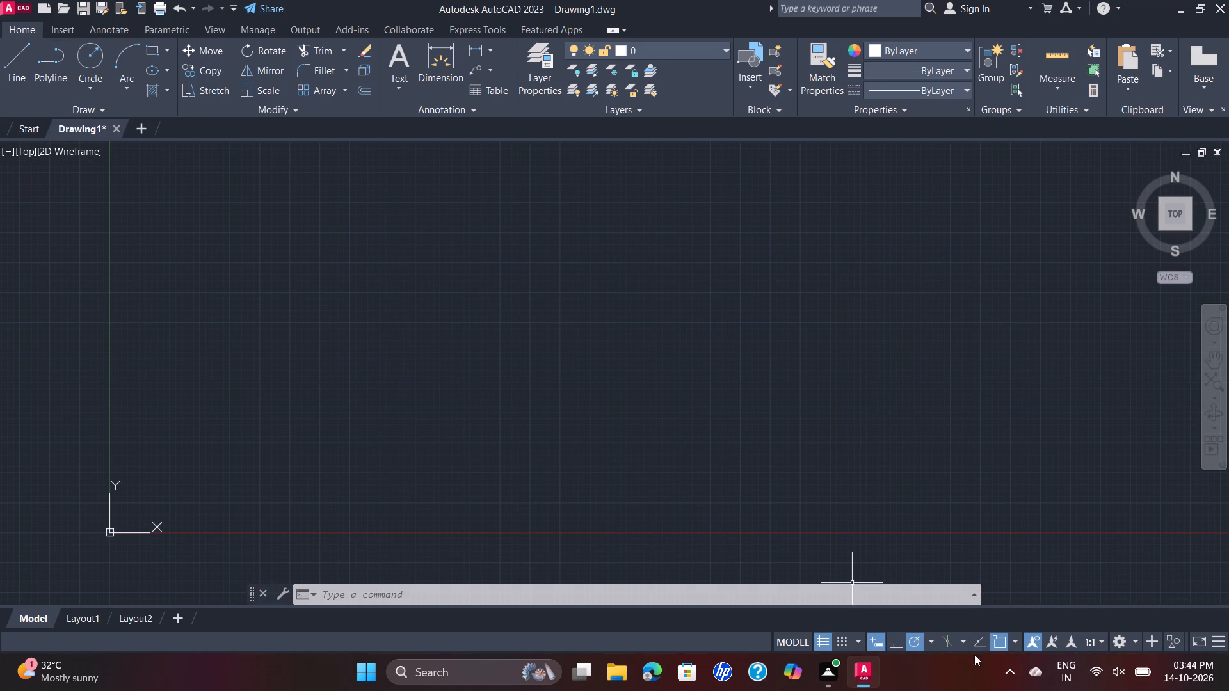
click(949, 638)
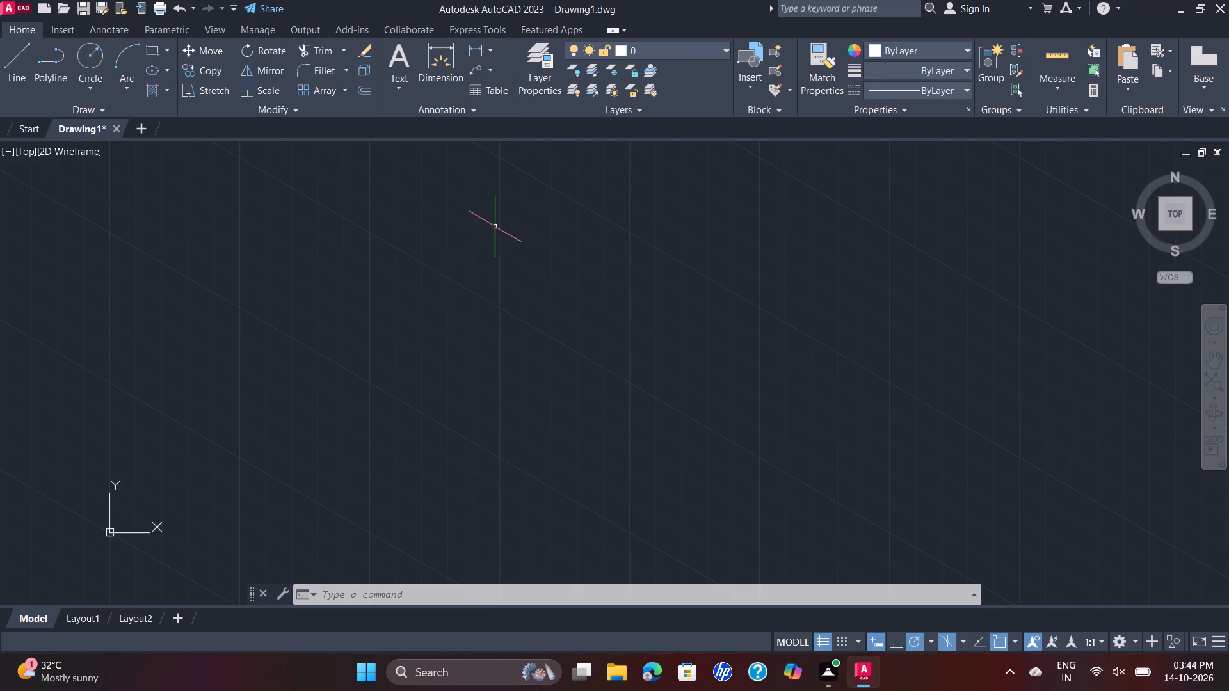
Draw a connected outline with the Line command: 28 mm vertically upward, then 60 mm at 30°.
key(l)
key(Return)
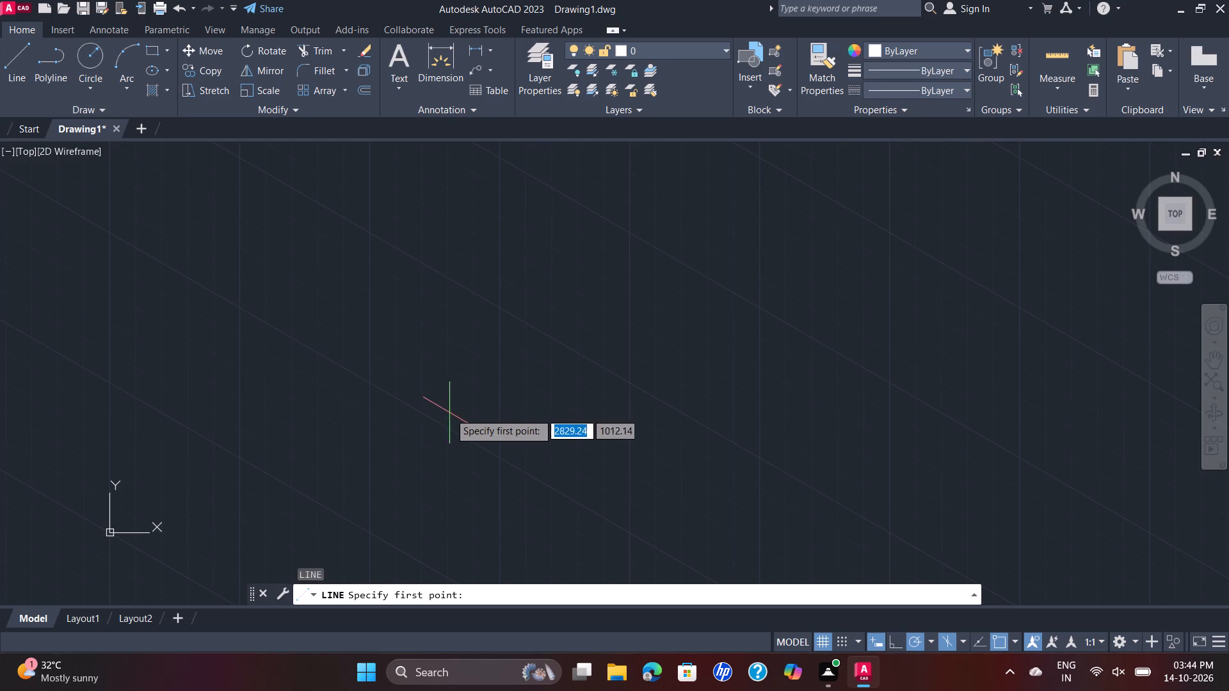
click(501, 457)
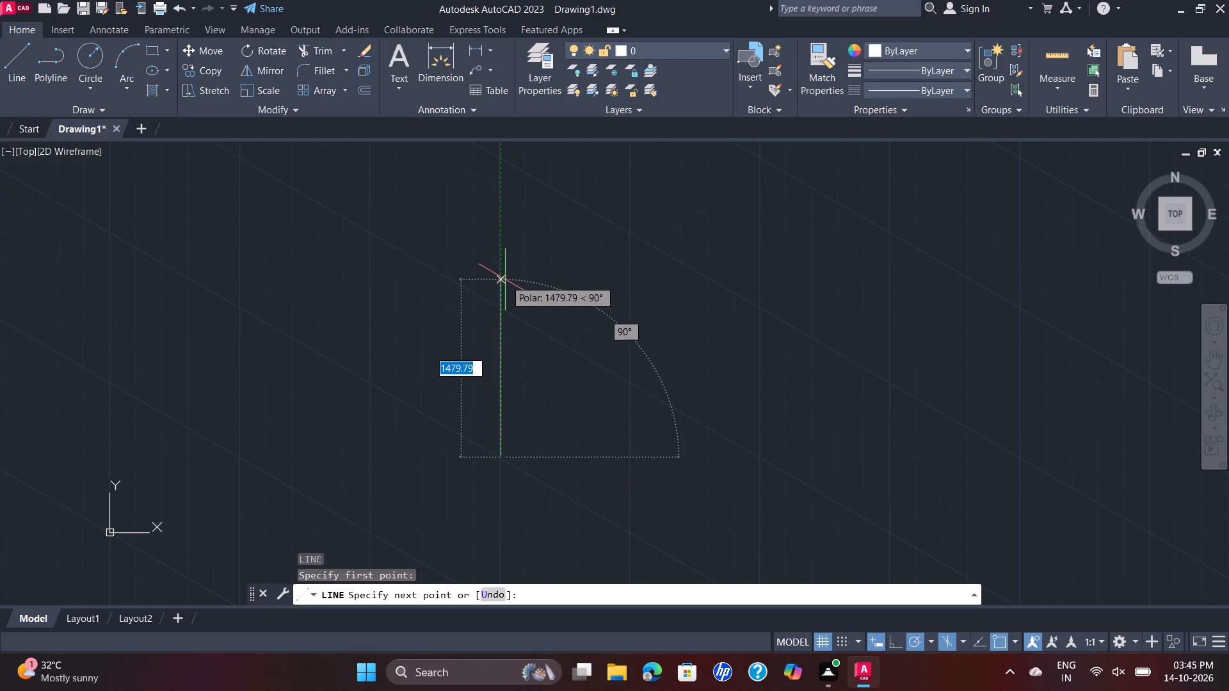
text(28)
key(Return)
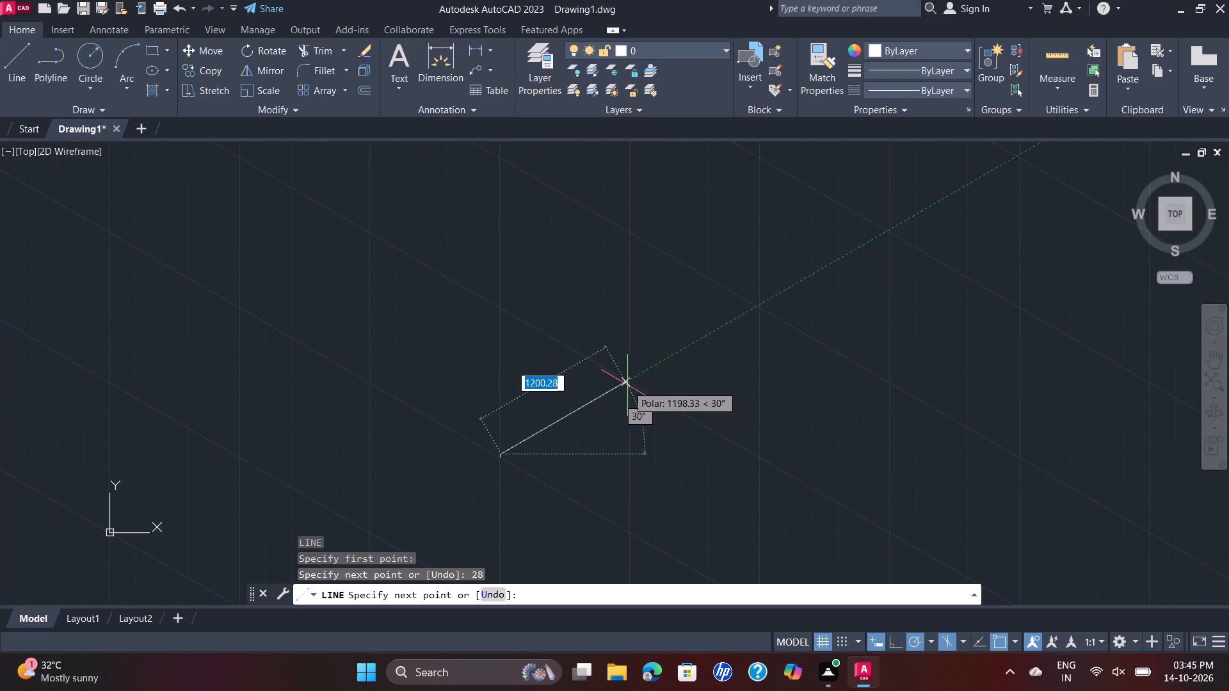
scroll(542, 440, up, 3)
middle_drag(581, 344, 677, 223)
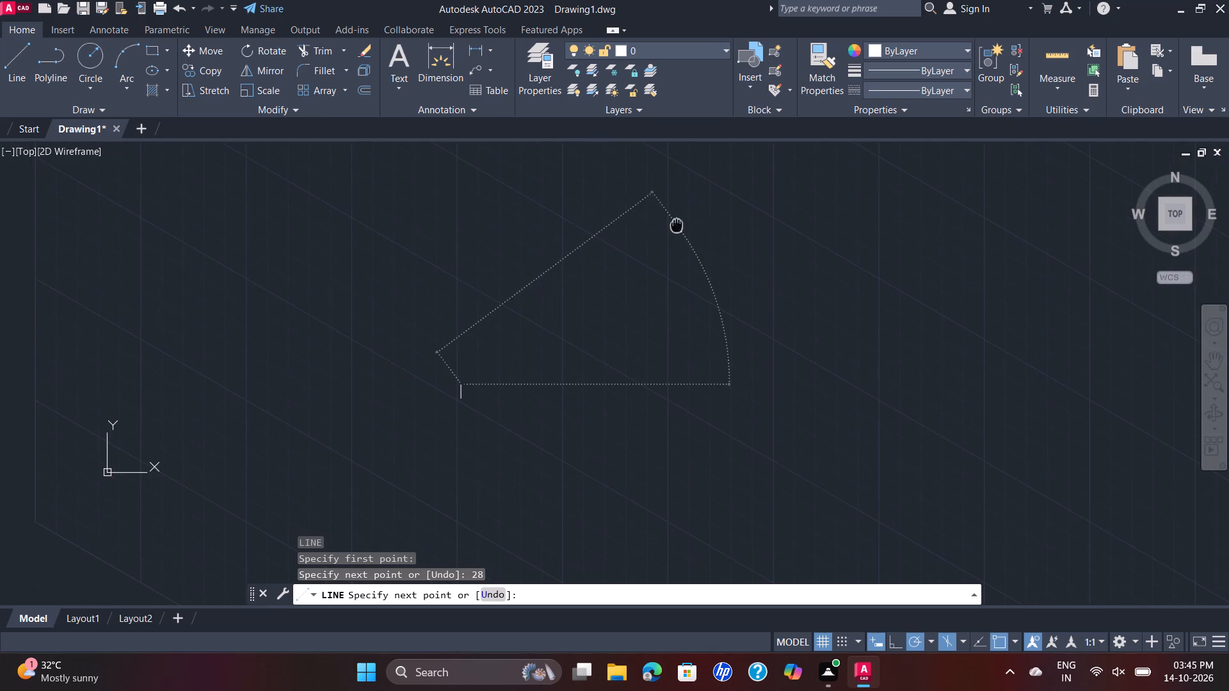
scroll(562, 378, up, 1)
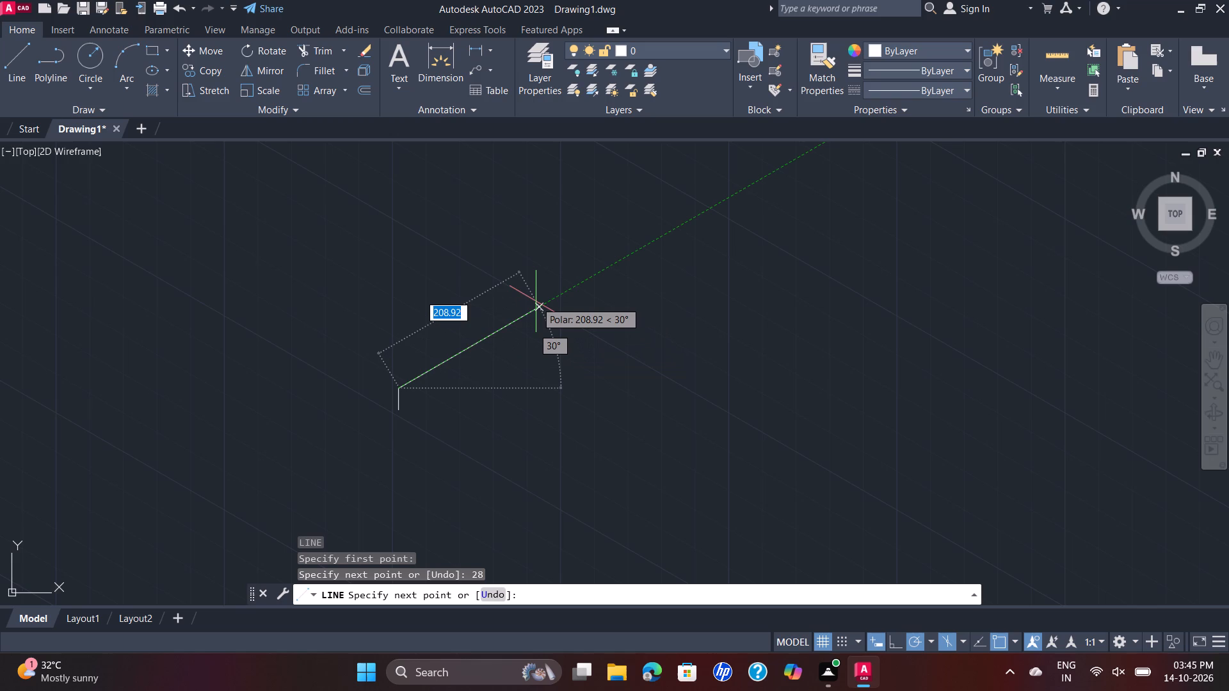
text(60)
key(Return)
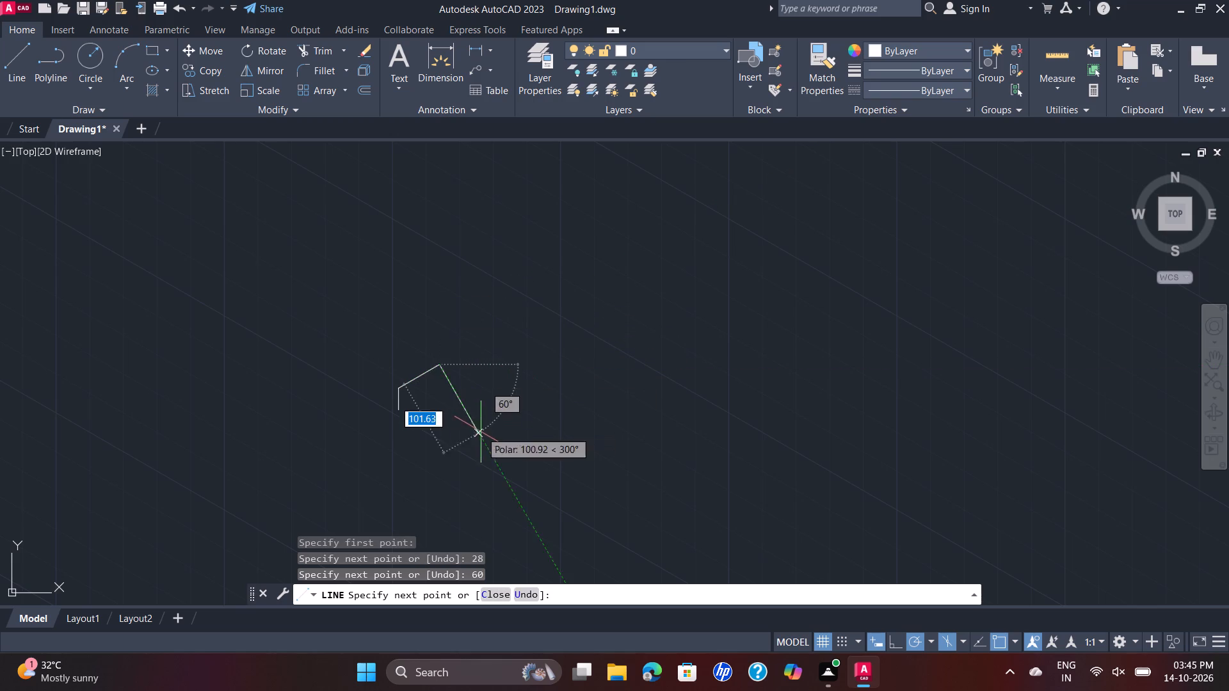
Continue the outline from the 60 mm edge's upper end with 28 mm straight down, then 10 mm back at 210°, and end the line.
scroll(414, 436, up, 2)
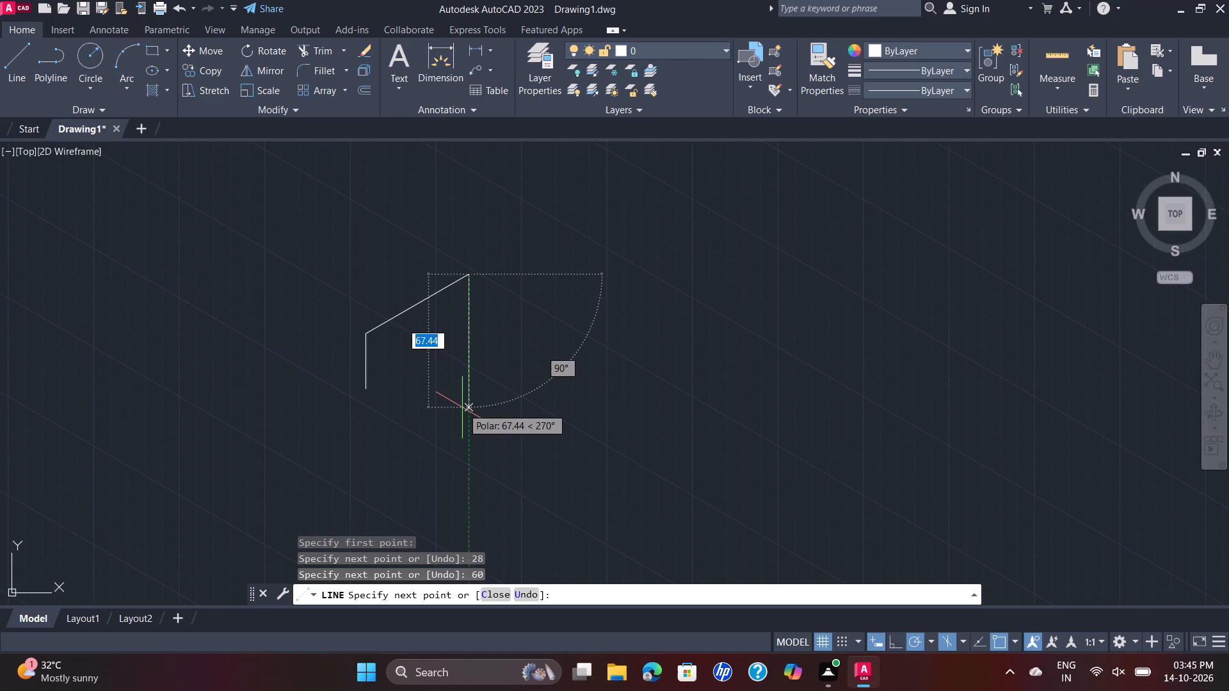
text(28)
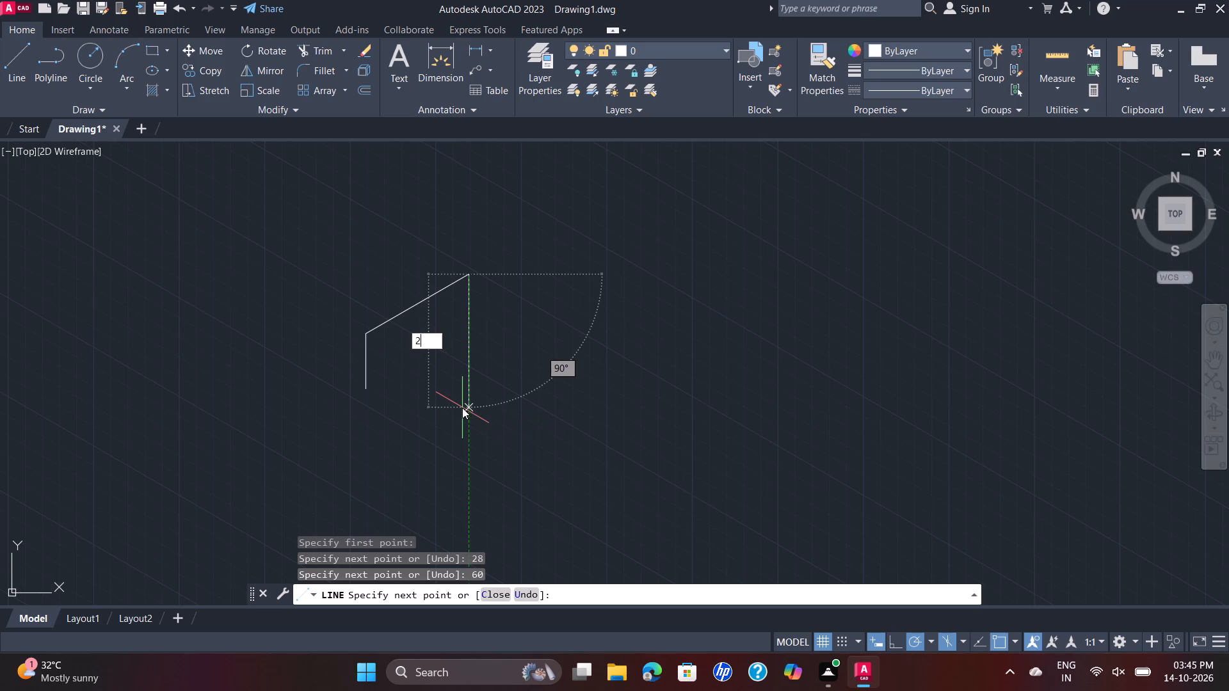
key(Return)
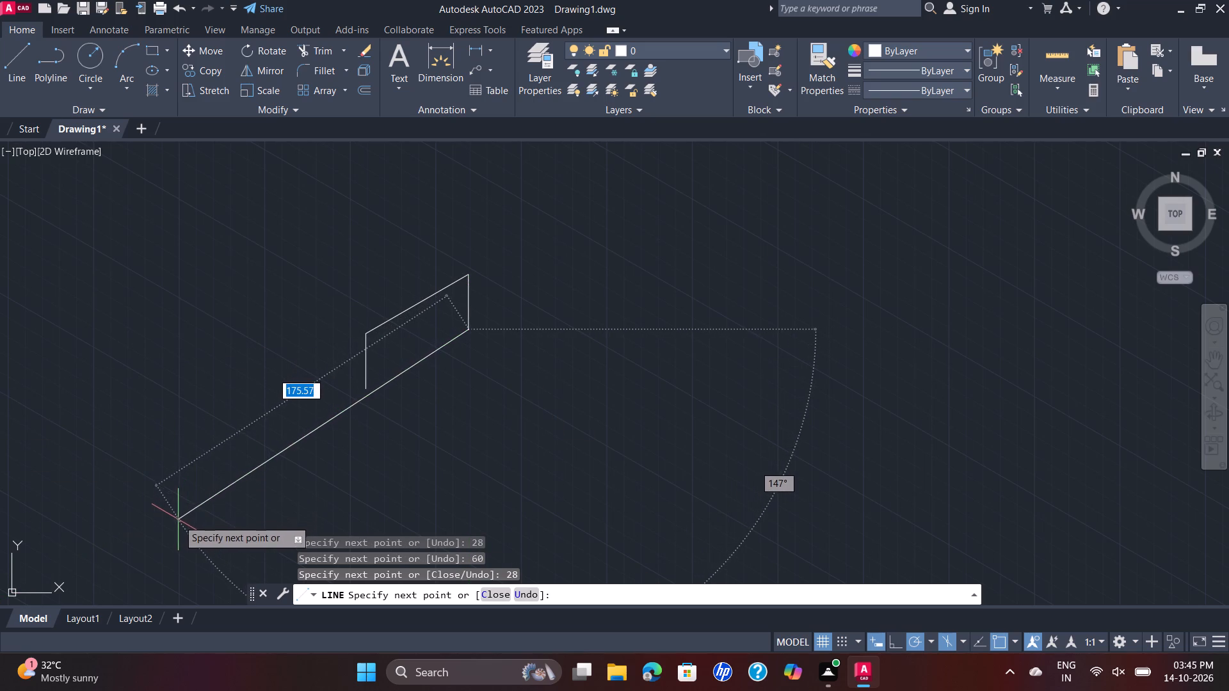
text(10)
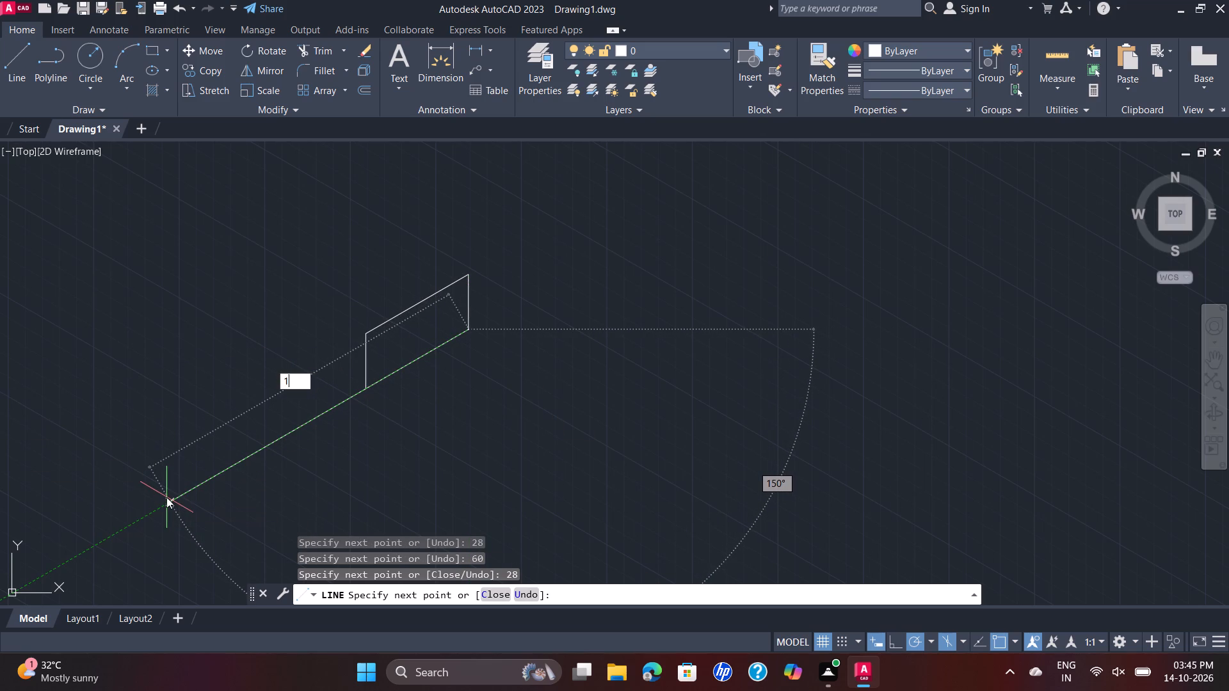
key(Return)
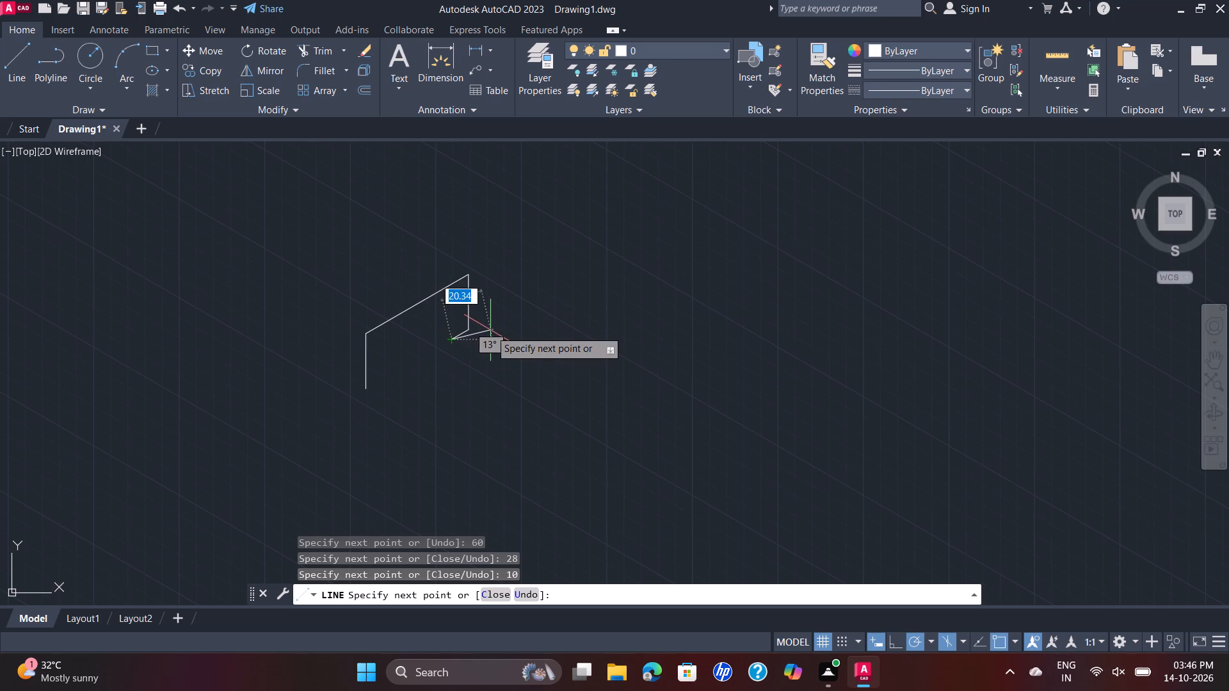
key(Escape)
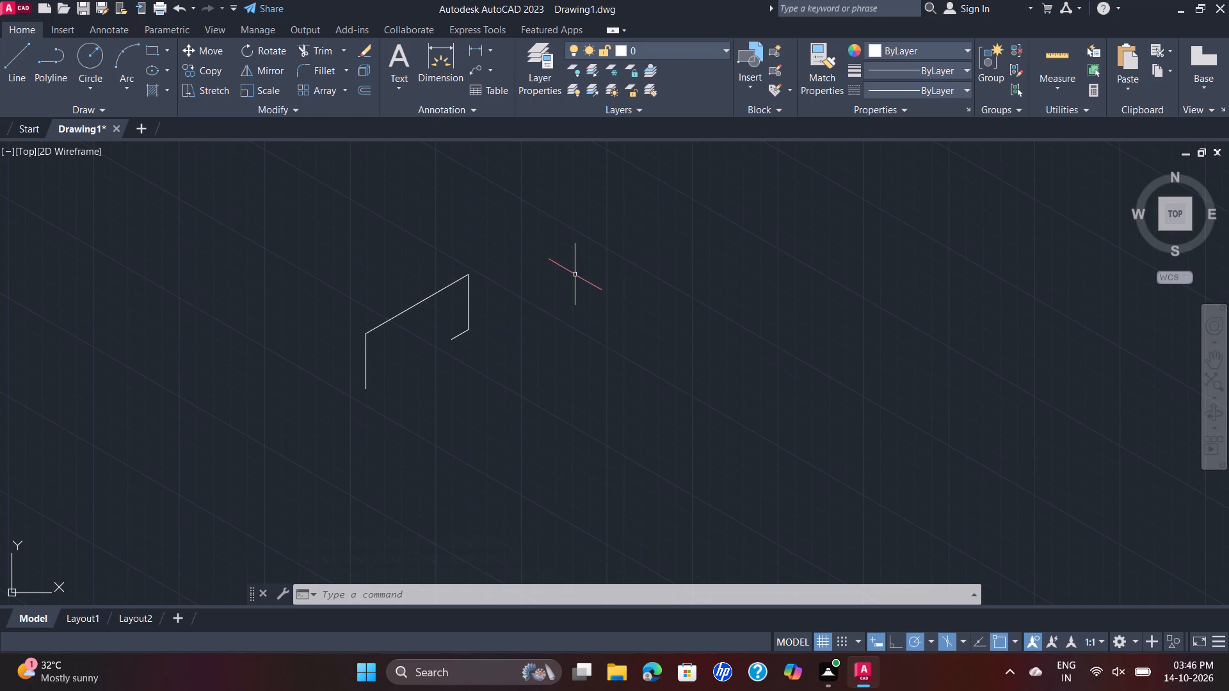
Draw lines from the outline's top corner 14 mm down, 10 mm at 210°, and straight down to the short lower edge's free end.
key(space)
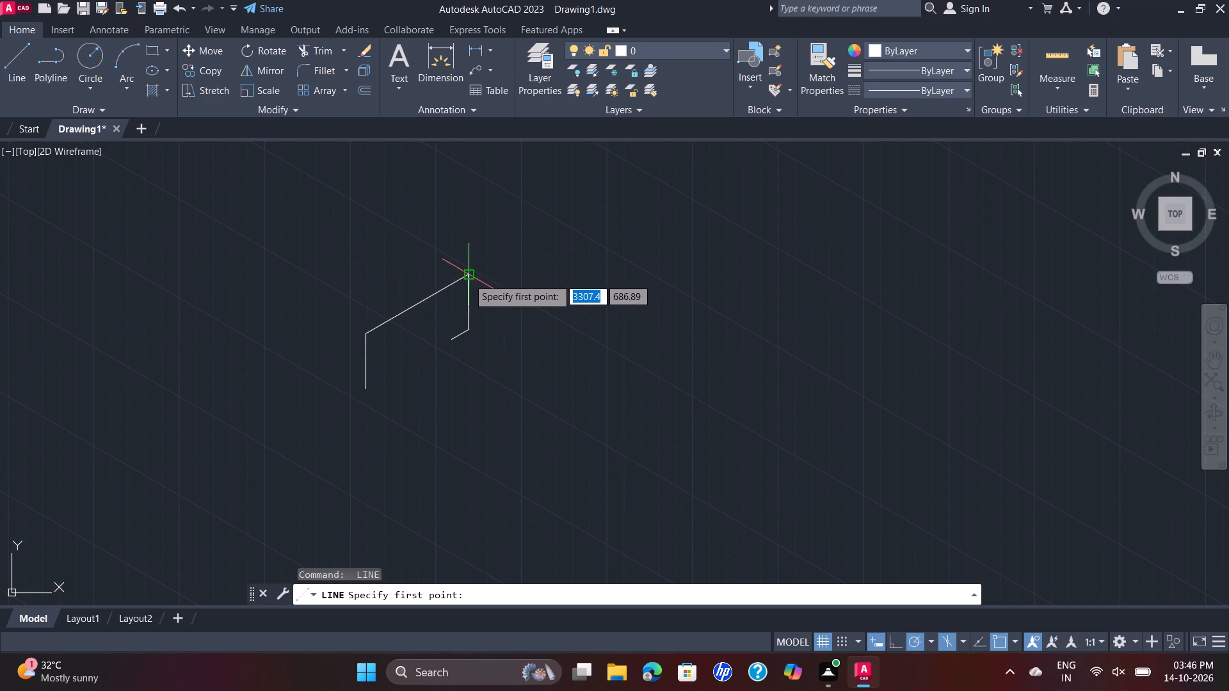
click(465, 274)
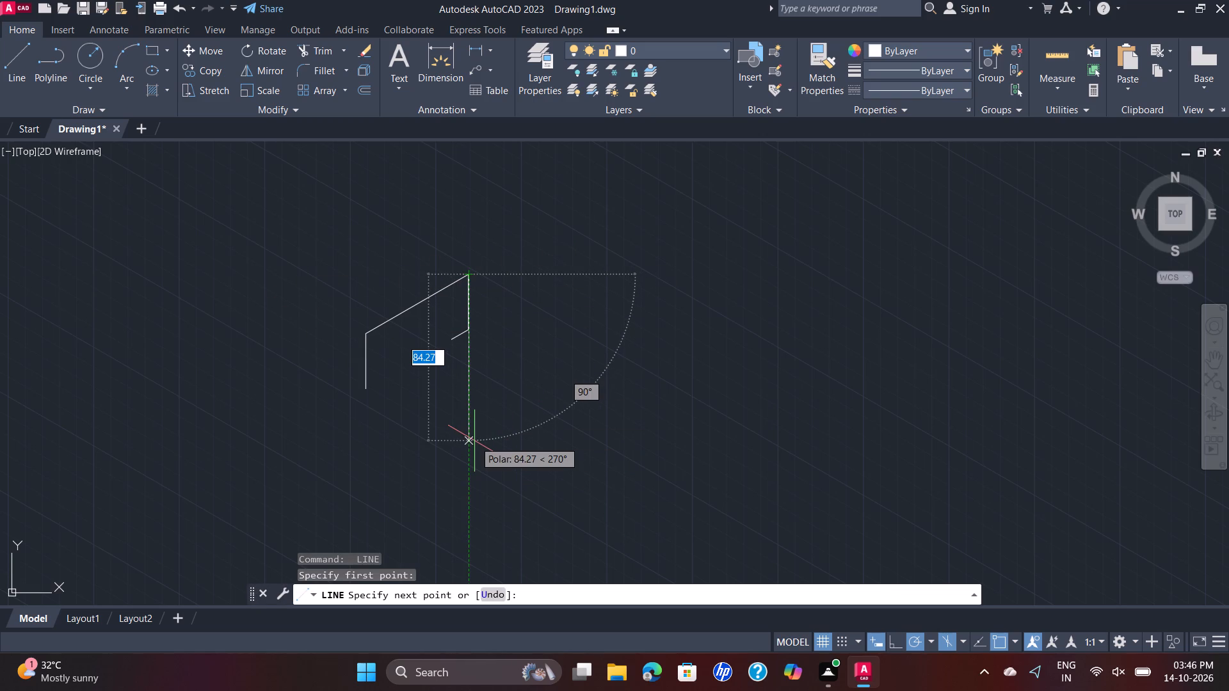
text(14)
key(Return)
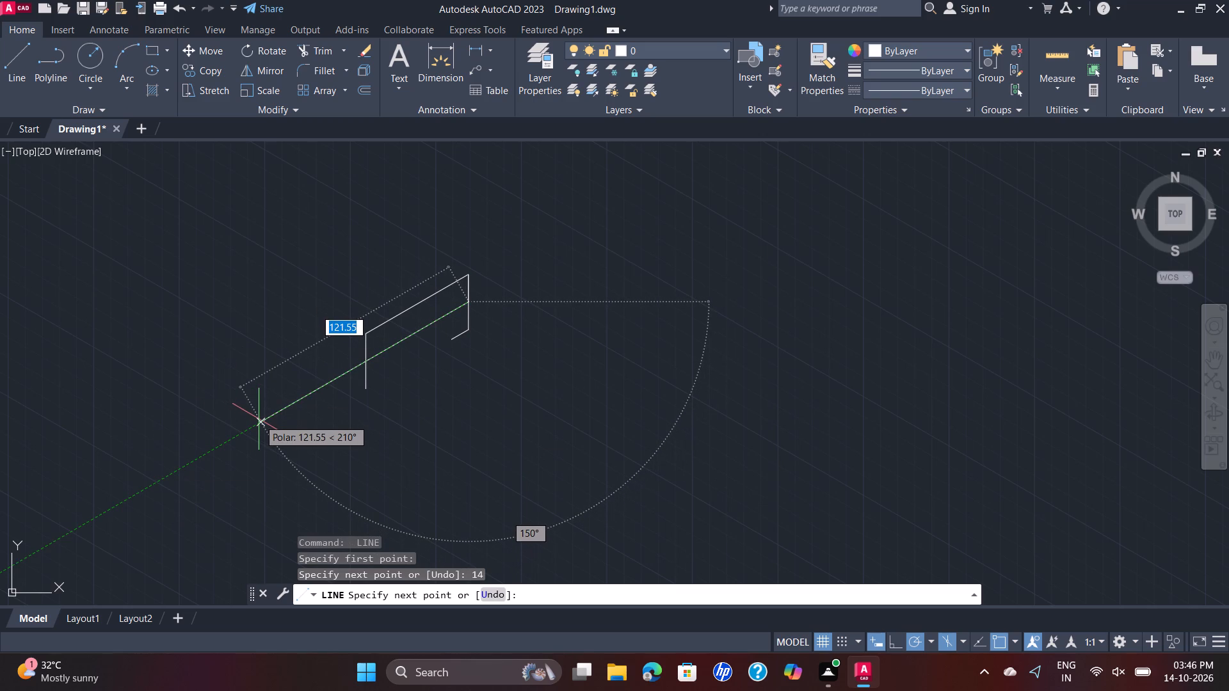
text(10)
key(Return)
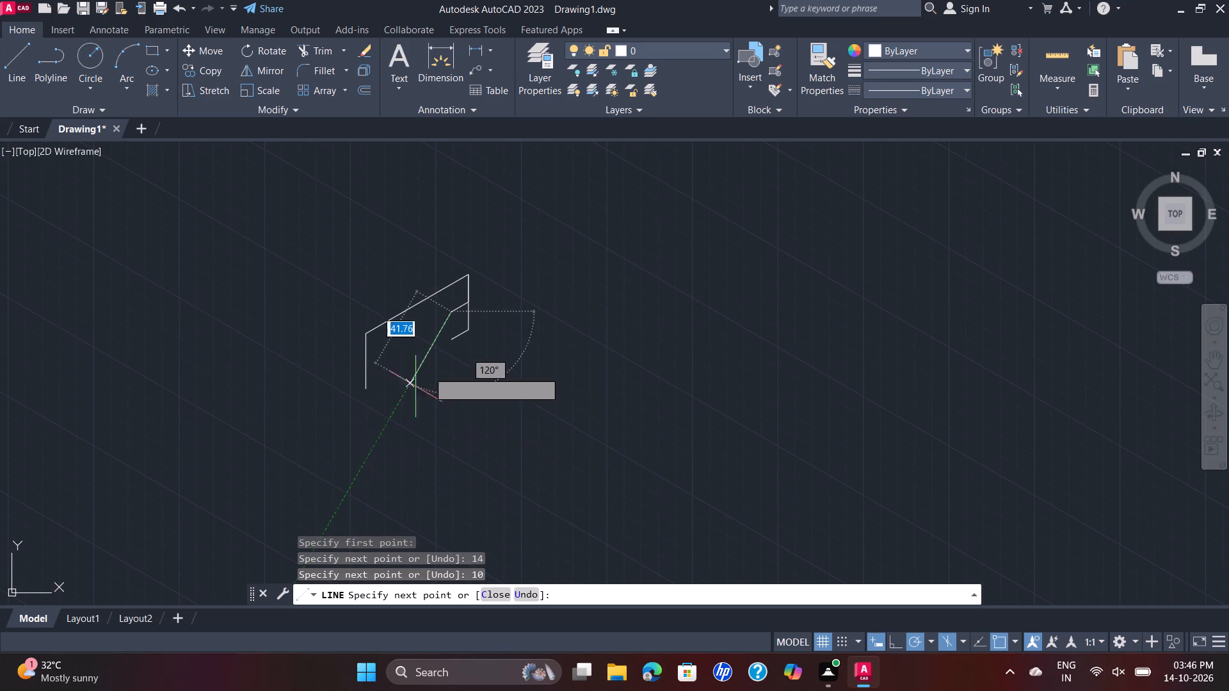
click(452, 343)
key(Escape)
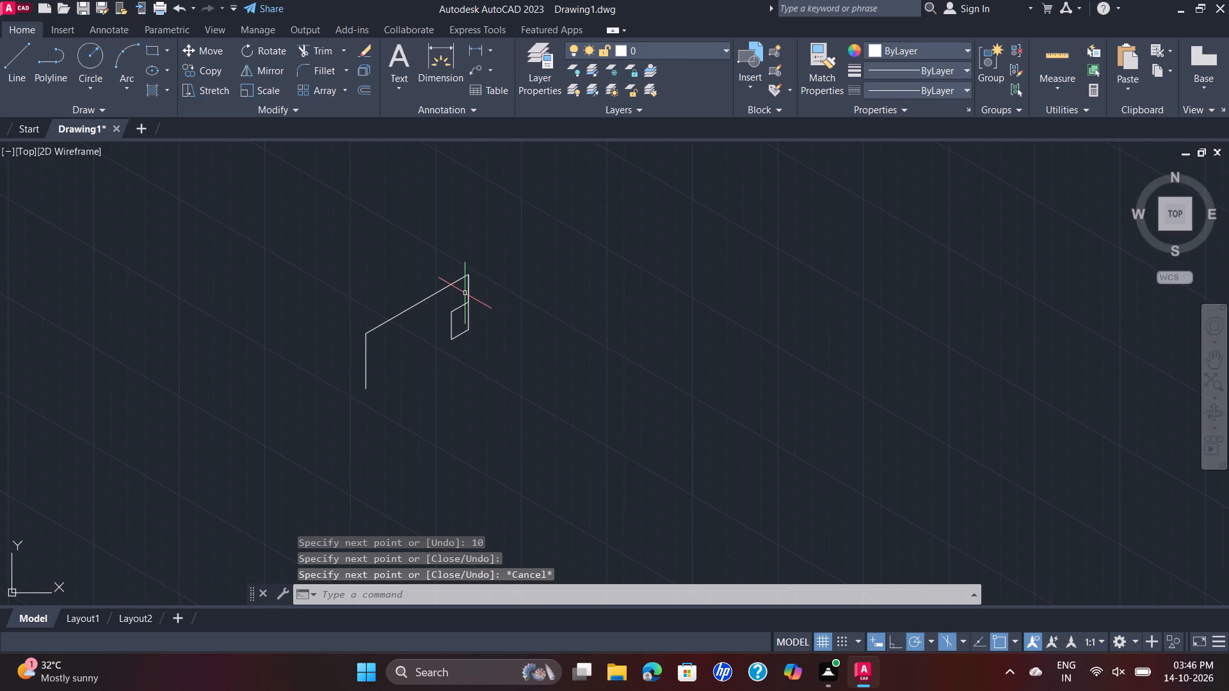
Delete the overlapping 14 mm vertical line and the upper 10 mm slanted line, keeping the inner vertical edge.
click(469, 290)
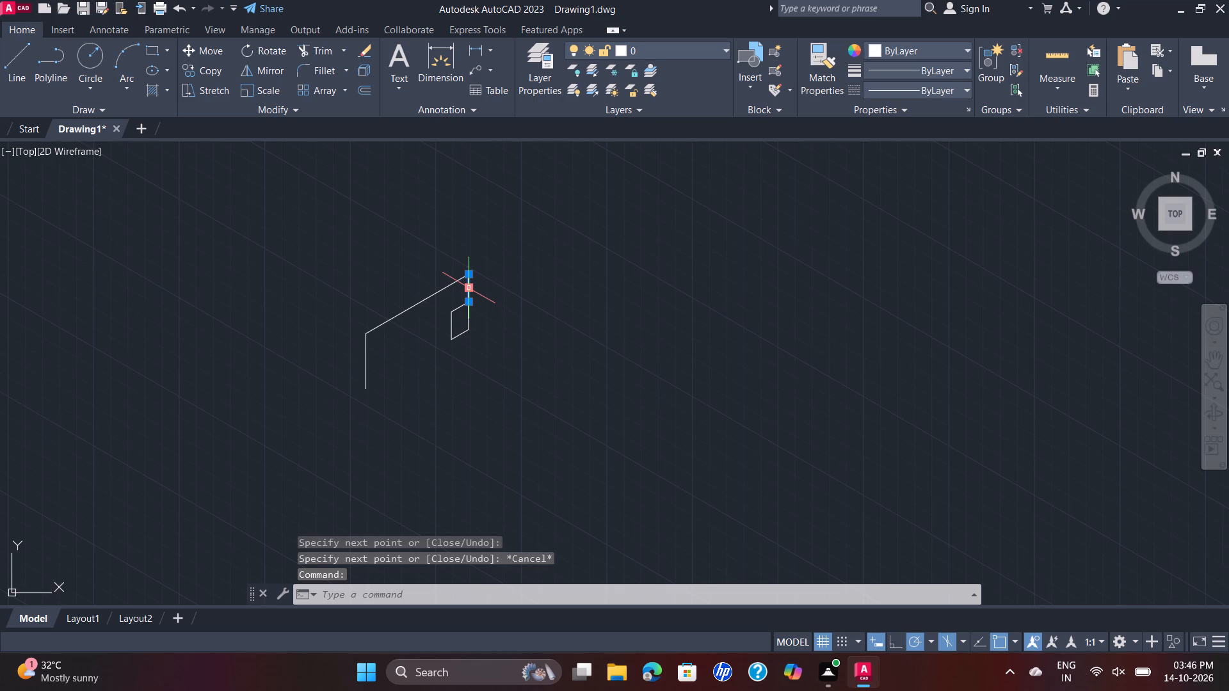
click(463, 306)
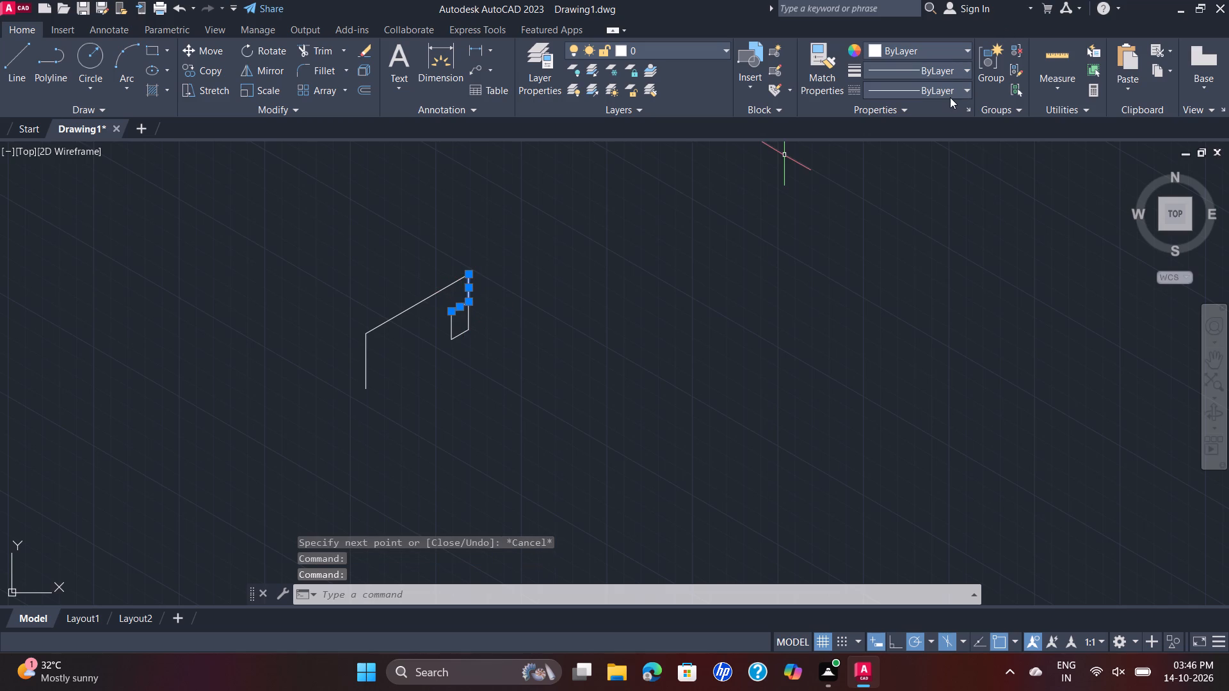
key(Delete)
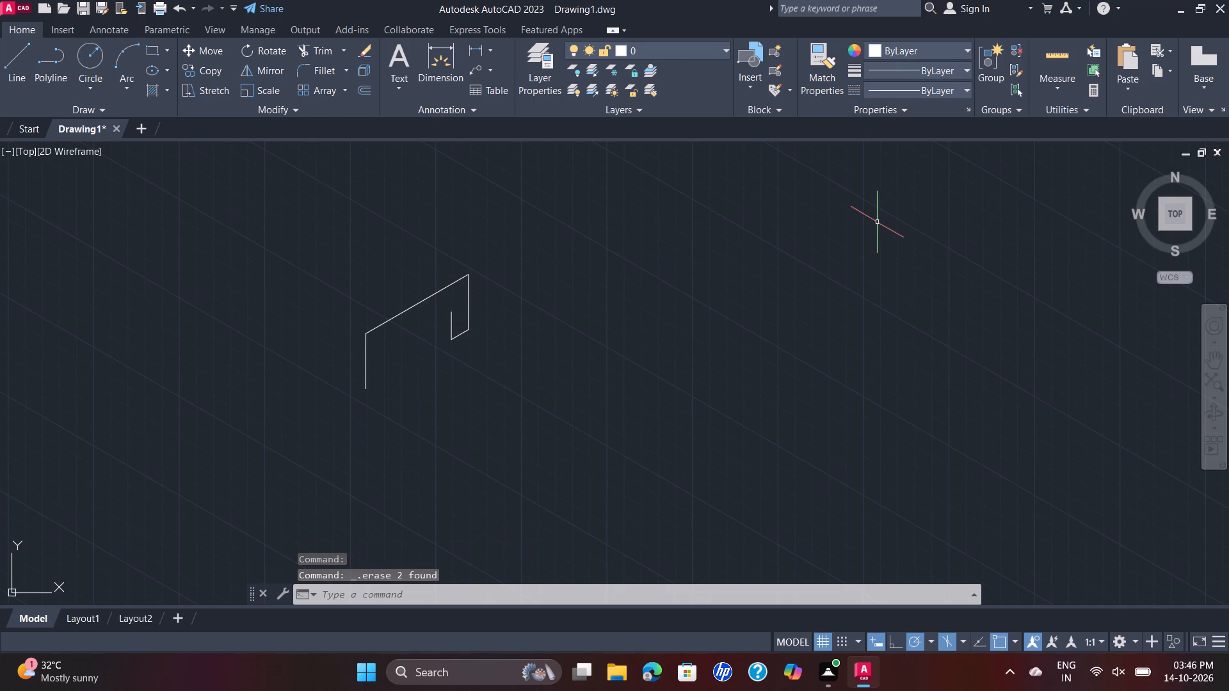
Draw lines from the inner vertical edge's upper end: 40 mm at 210°, 14 mm down, and across to the outer edge's free lower end.
key(l)
key(Return)
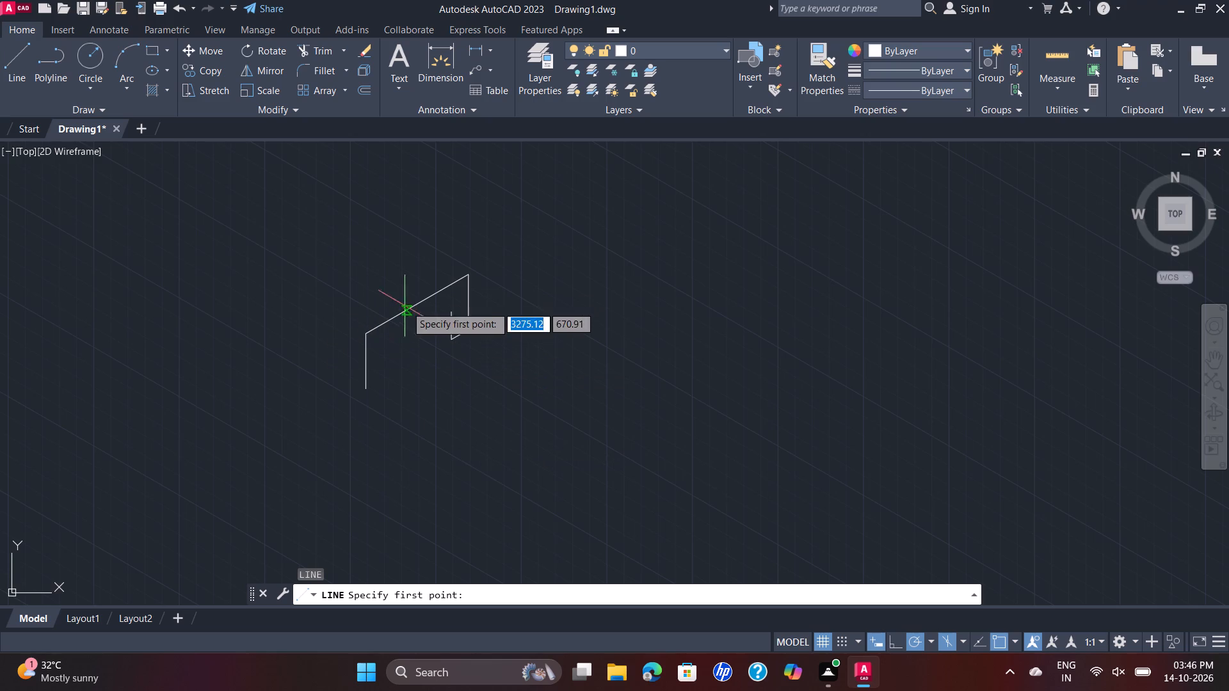
click(448, 311)
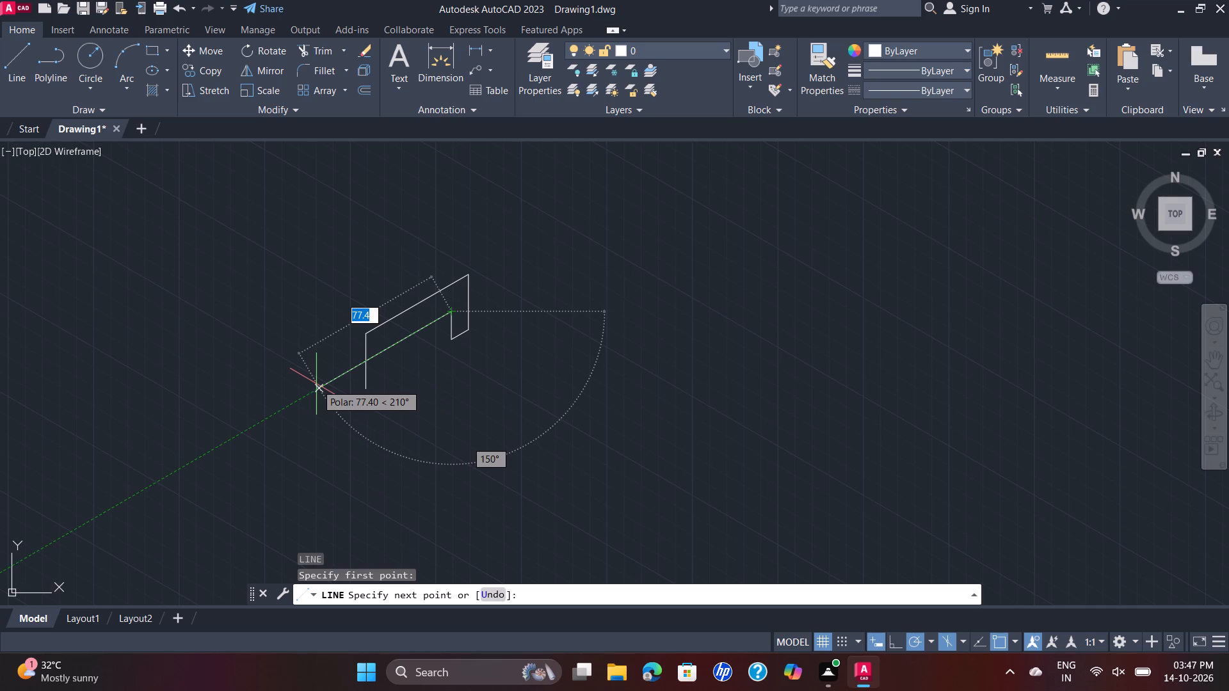
text(40)
key(Return)
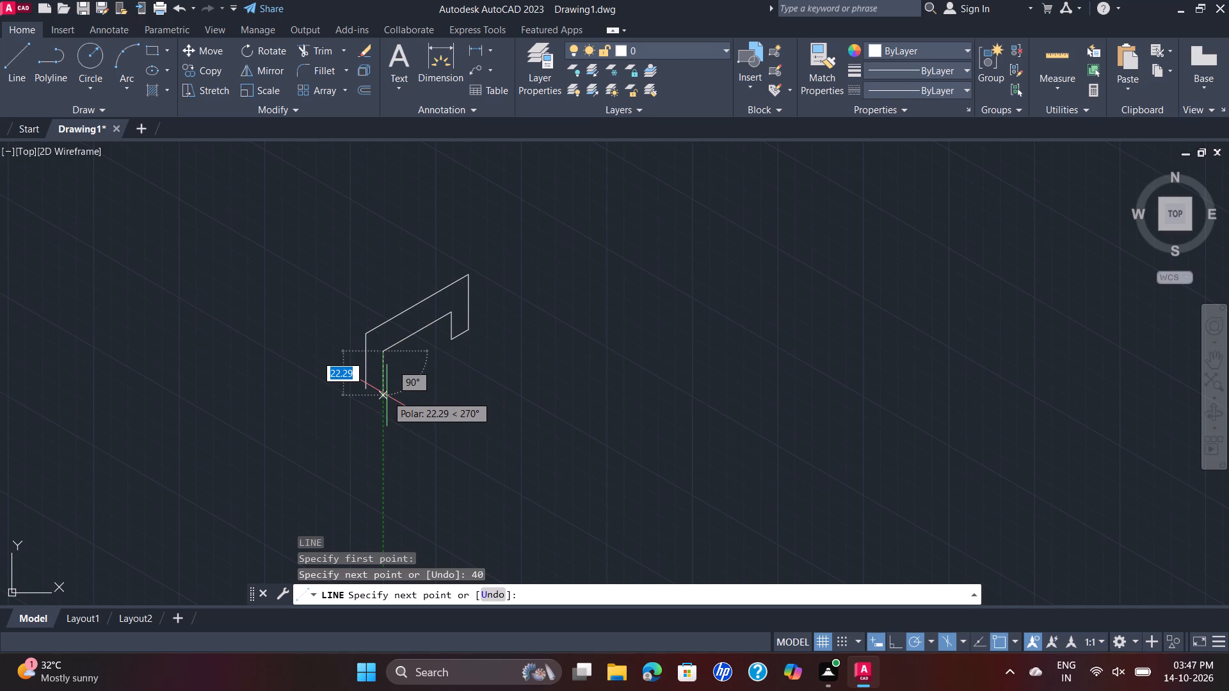
text(14)
key(Return)
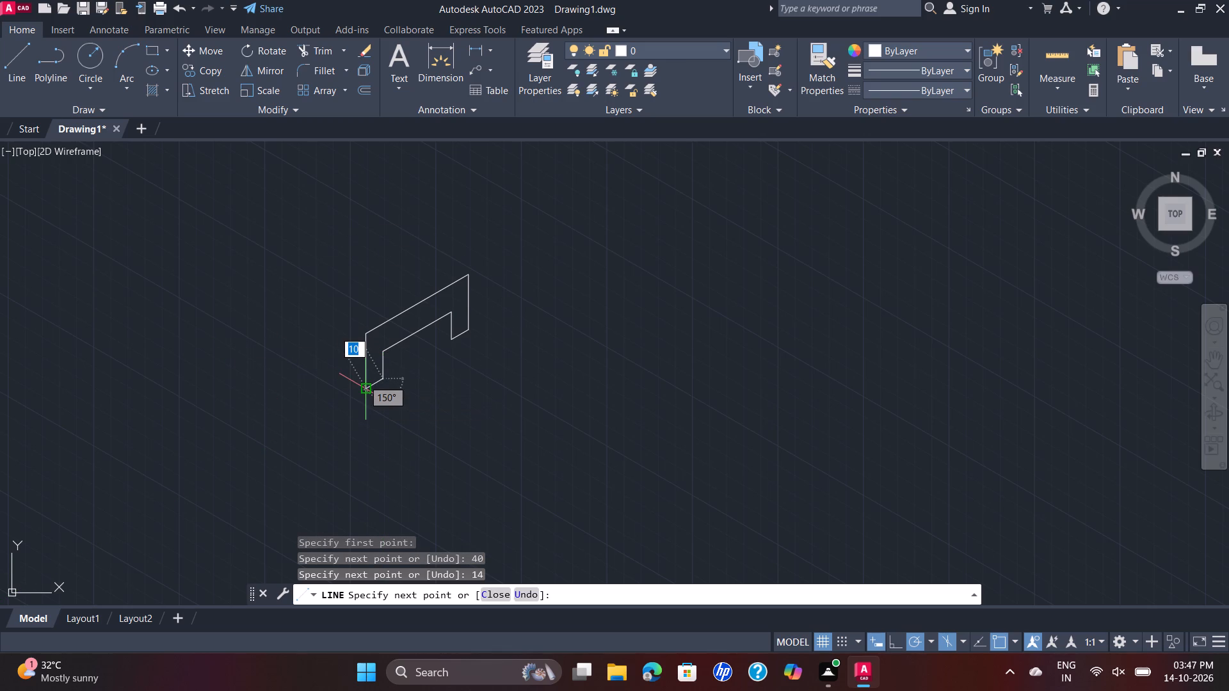
click(365, 388)
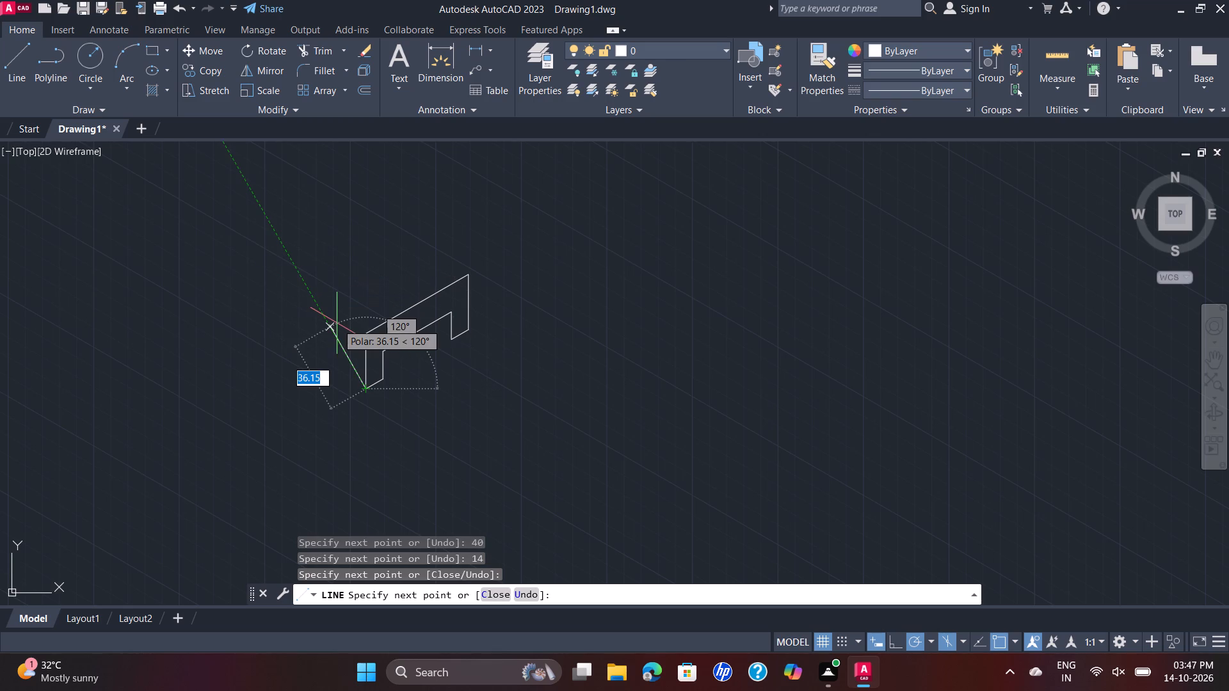
key(Escape)
Draw a 60 mm line at 150° from the outline's top corner to start the top face.
key(space)
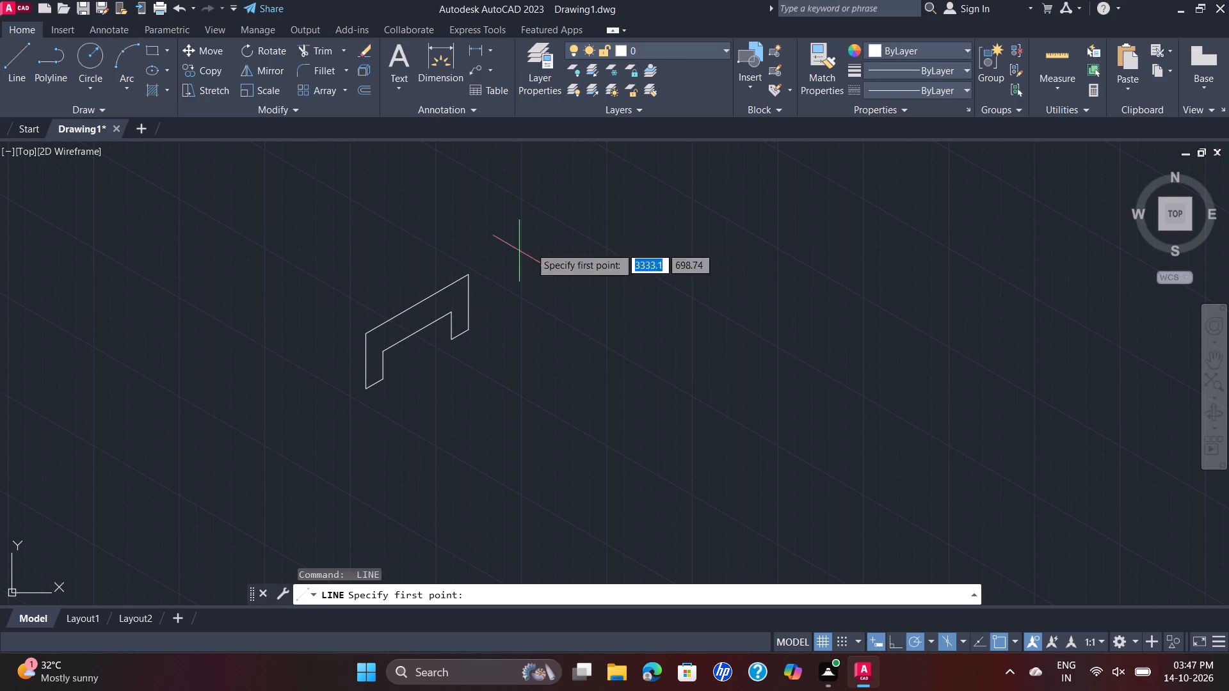
click(465, 273)
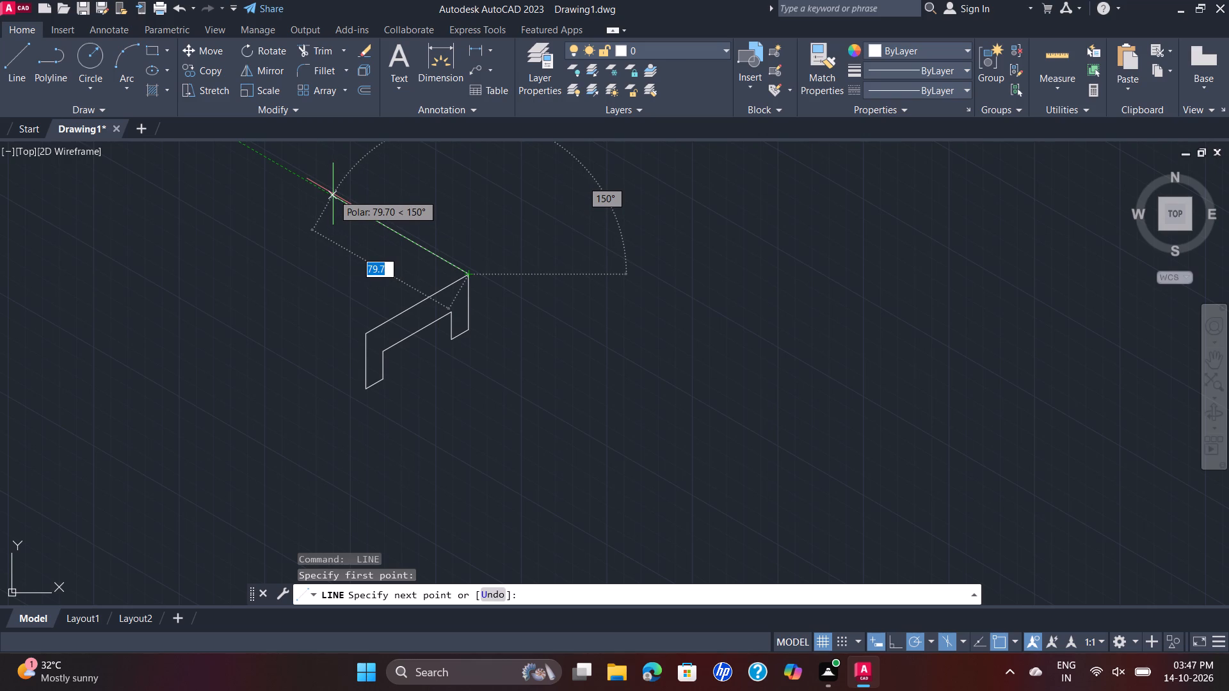
text(60)
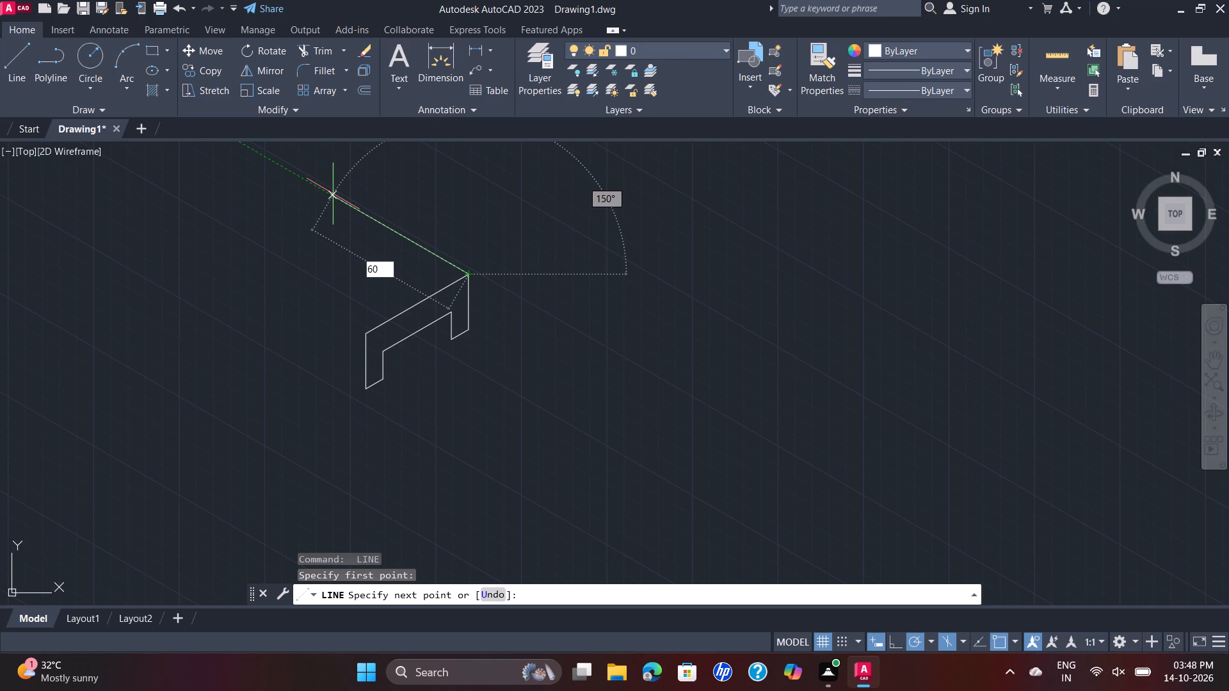
key(Return)
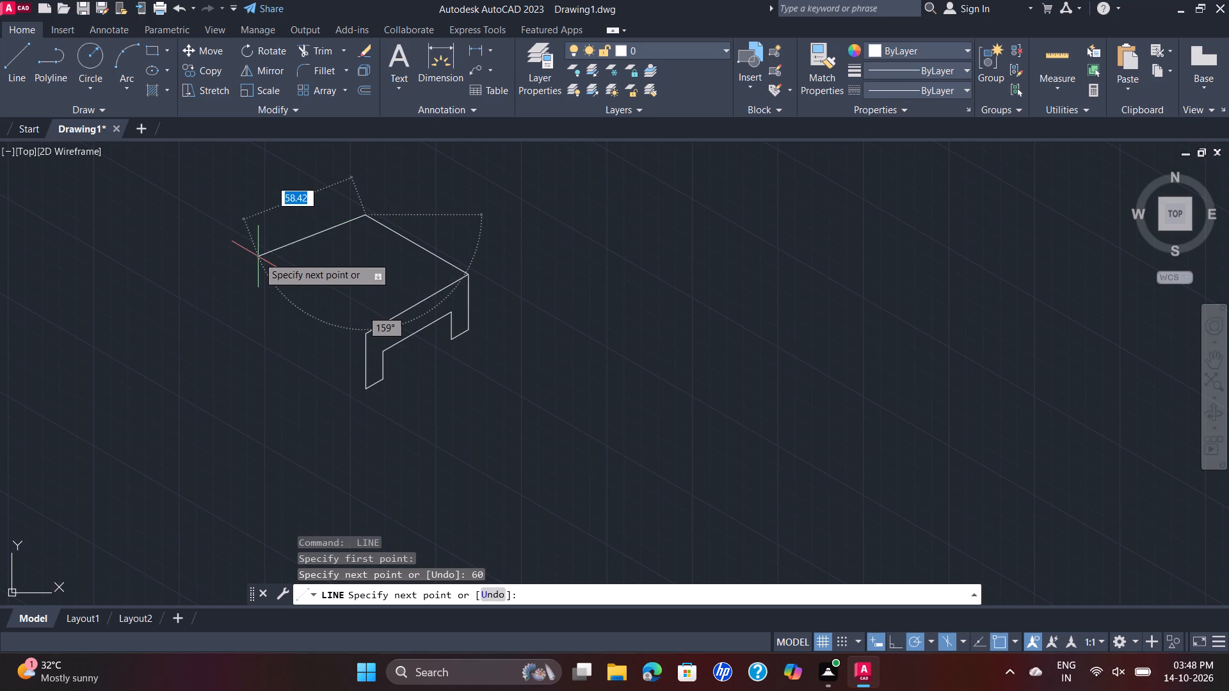
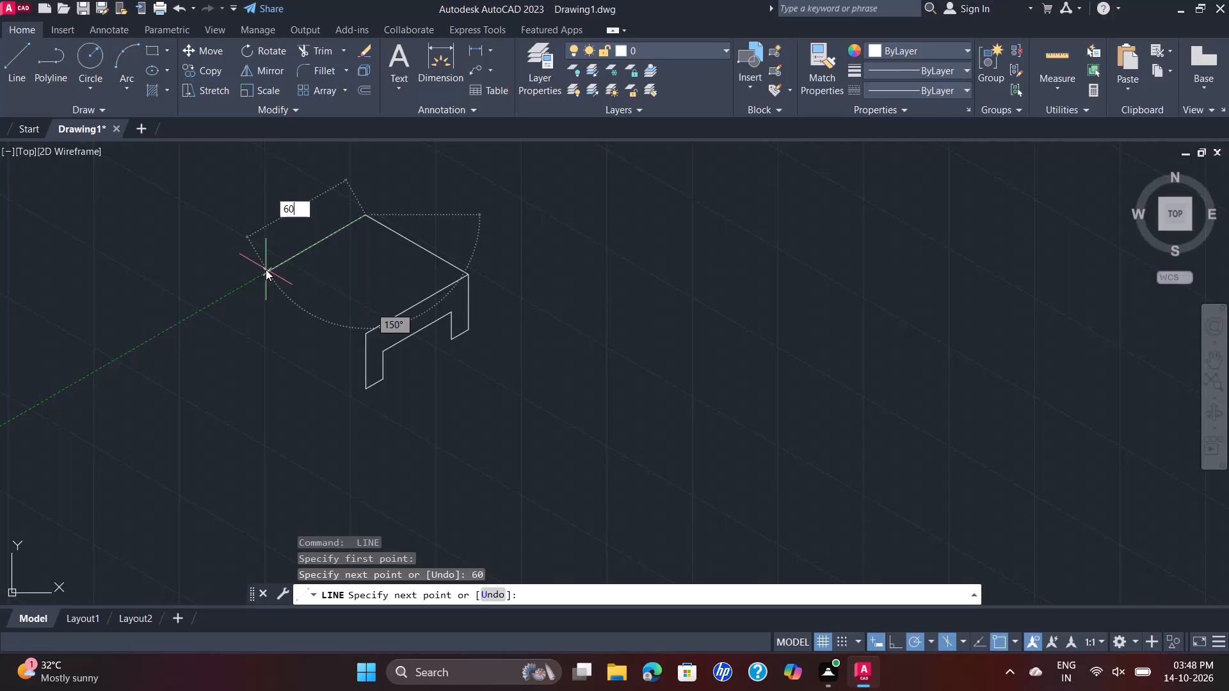
Complete the top face with a 60 mm line at 210° and a closing line to the front face's upper corner.
key(Return)
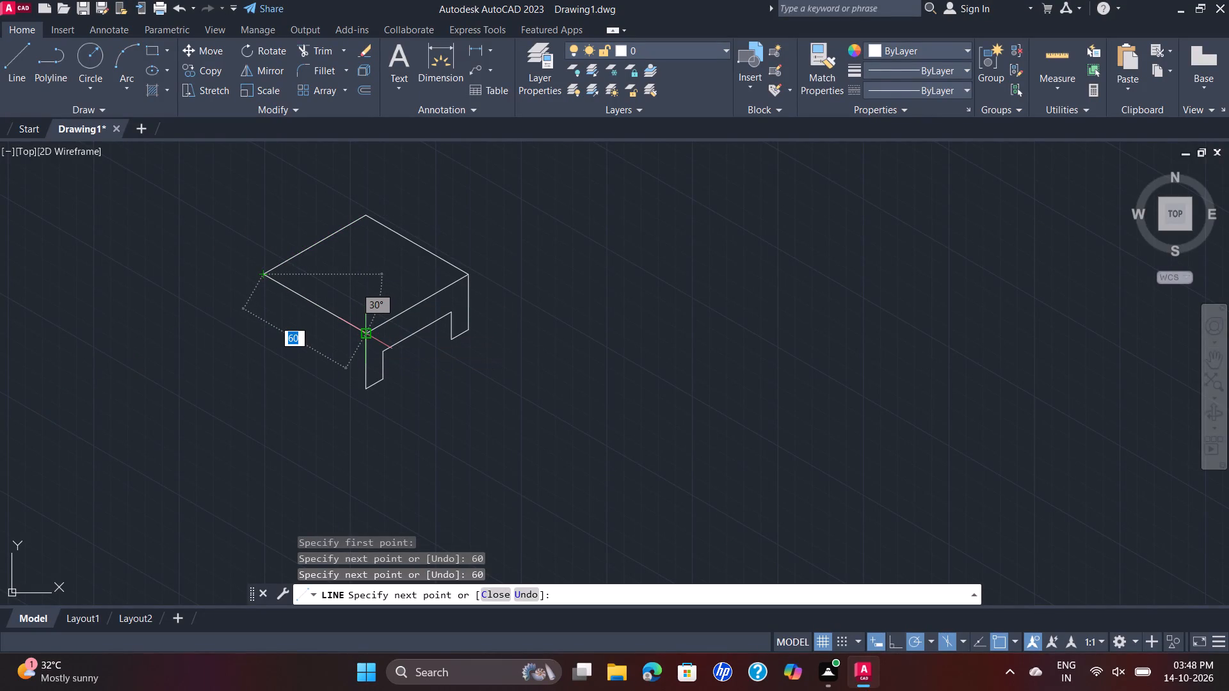
click(366, 329)
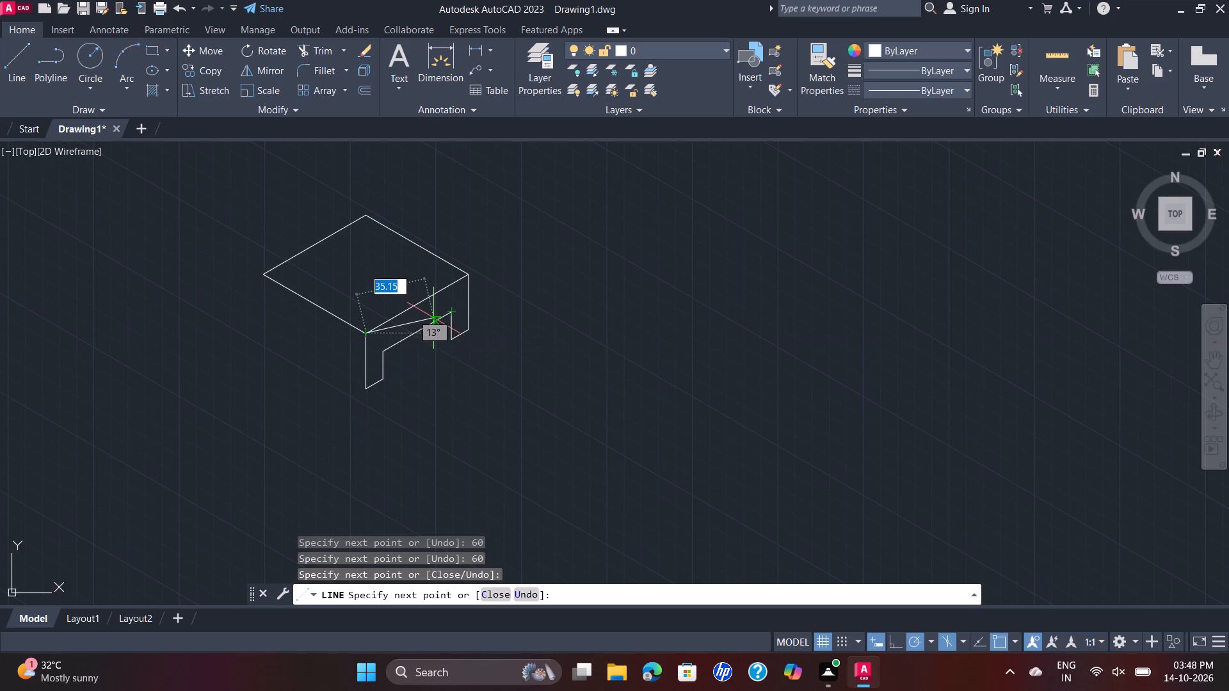
key(Escape)
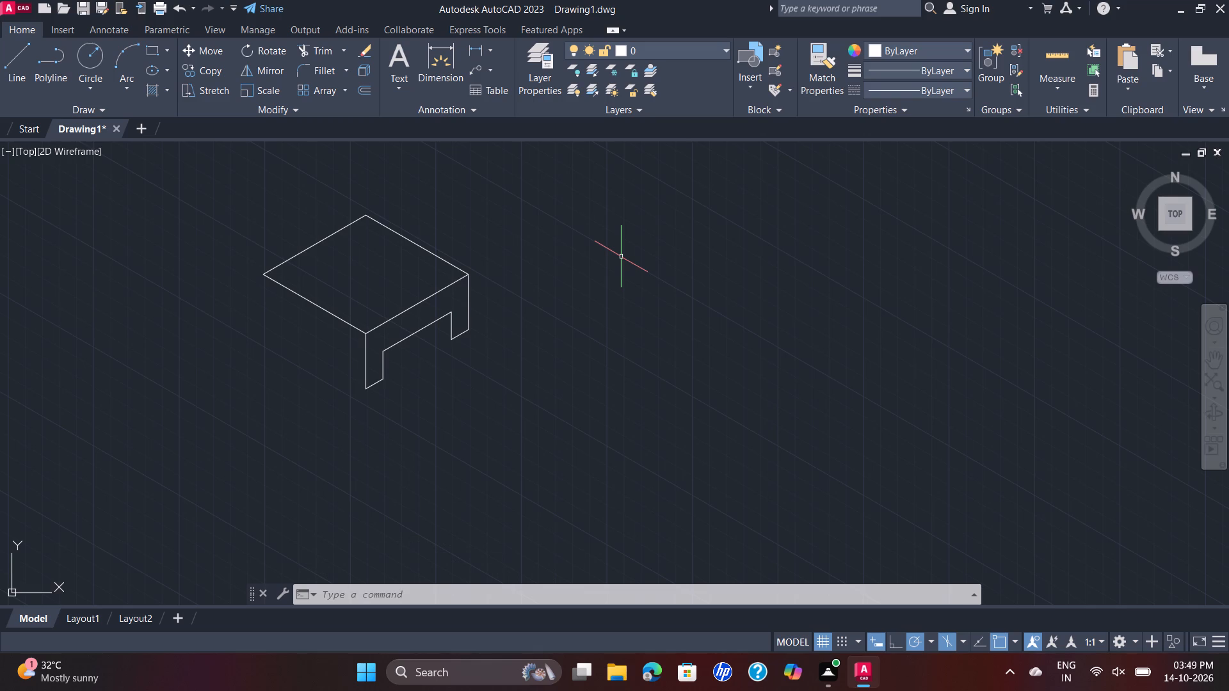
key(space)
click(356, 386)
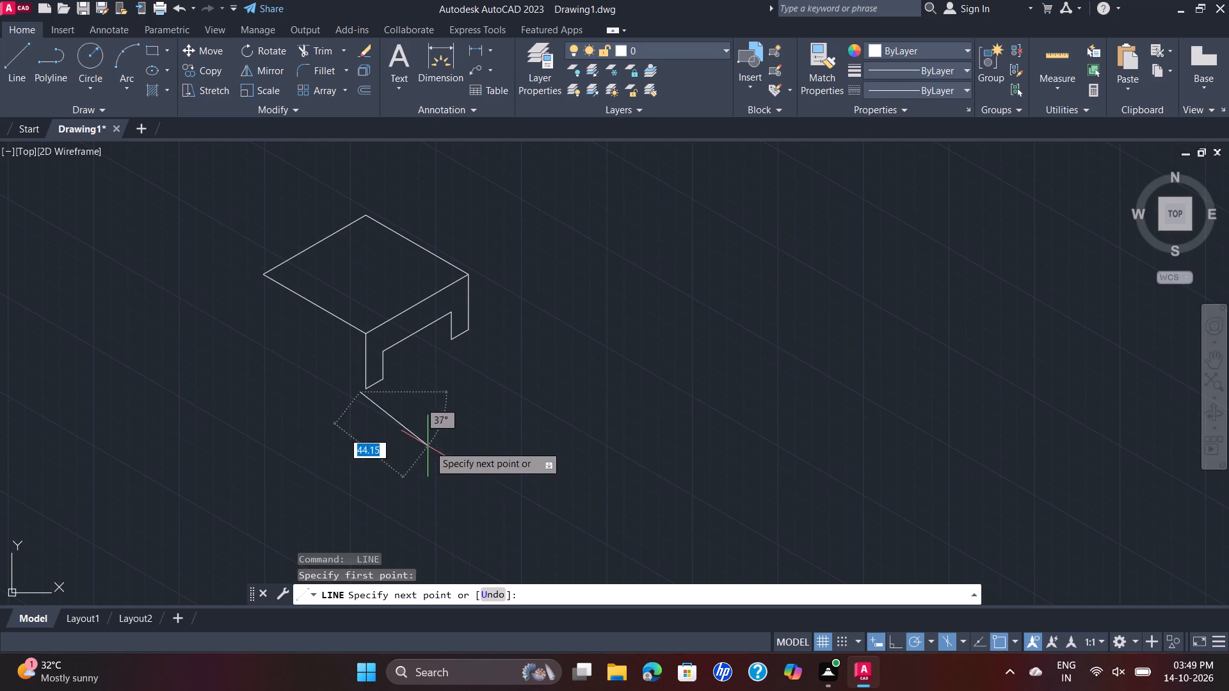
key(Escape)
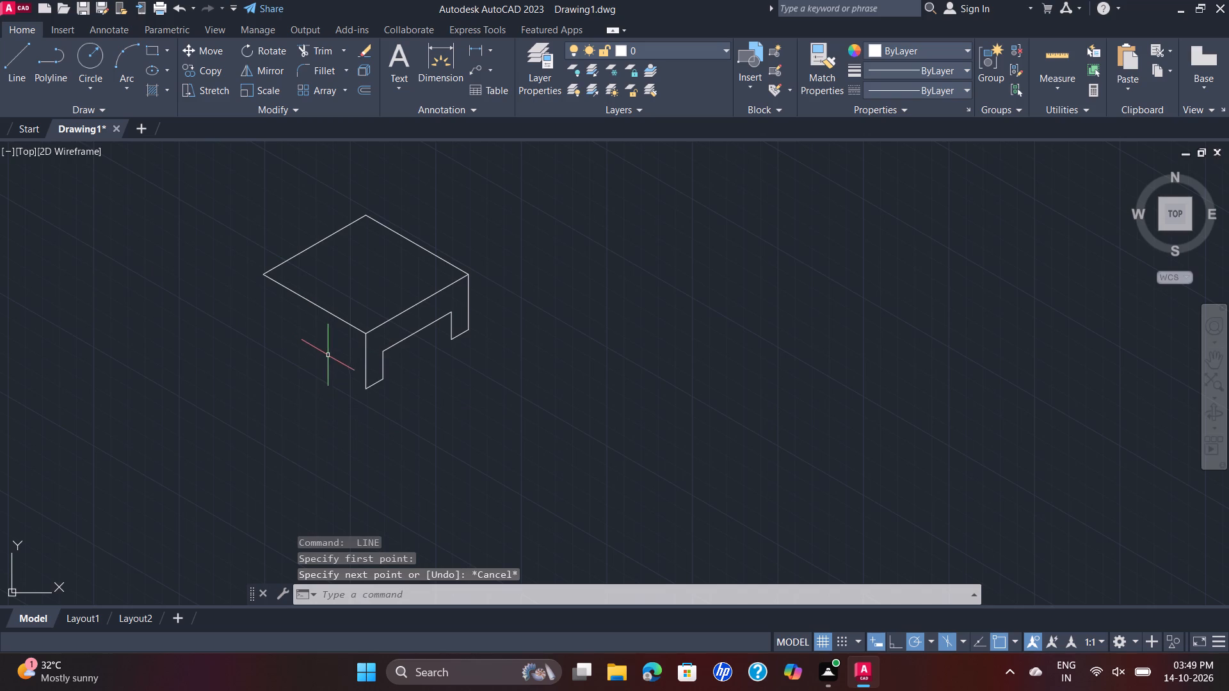
Draw an 82 mm line at 150° from the lower end of the near vertical corner edge to form the base's side edge.
key(space)
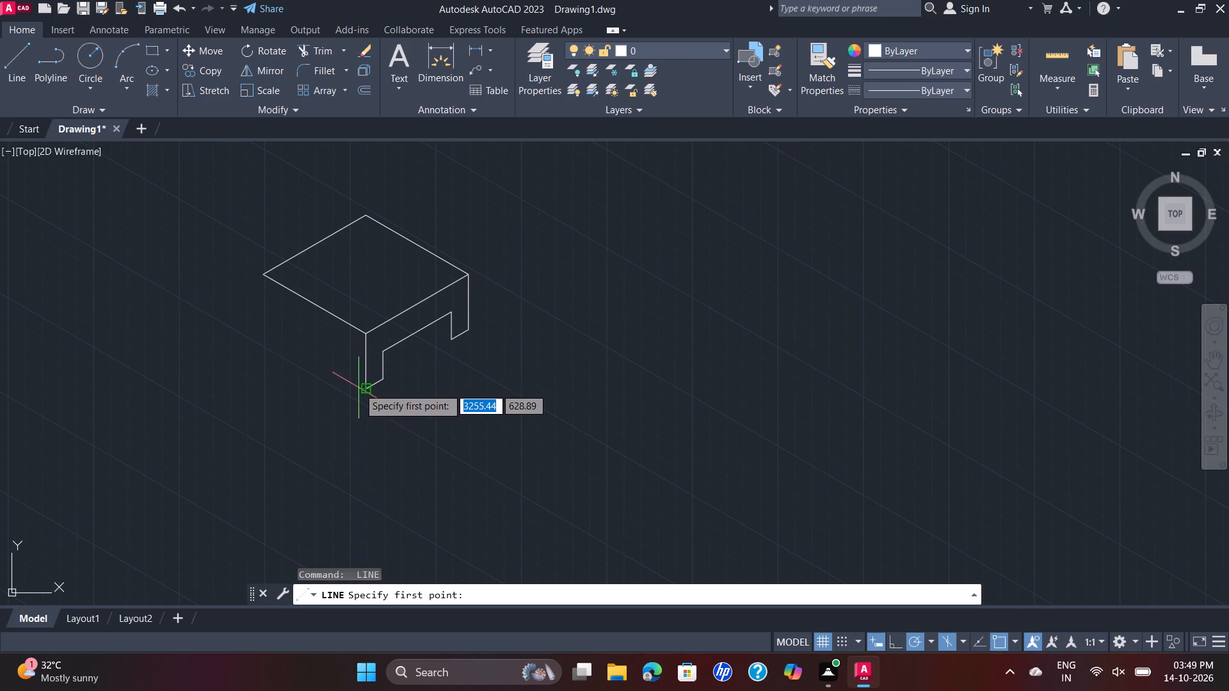
click(358, 385)
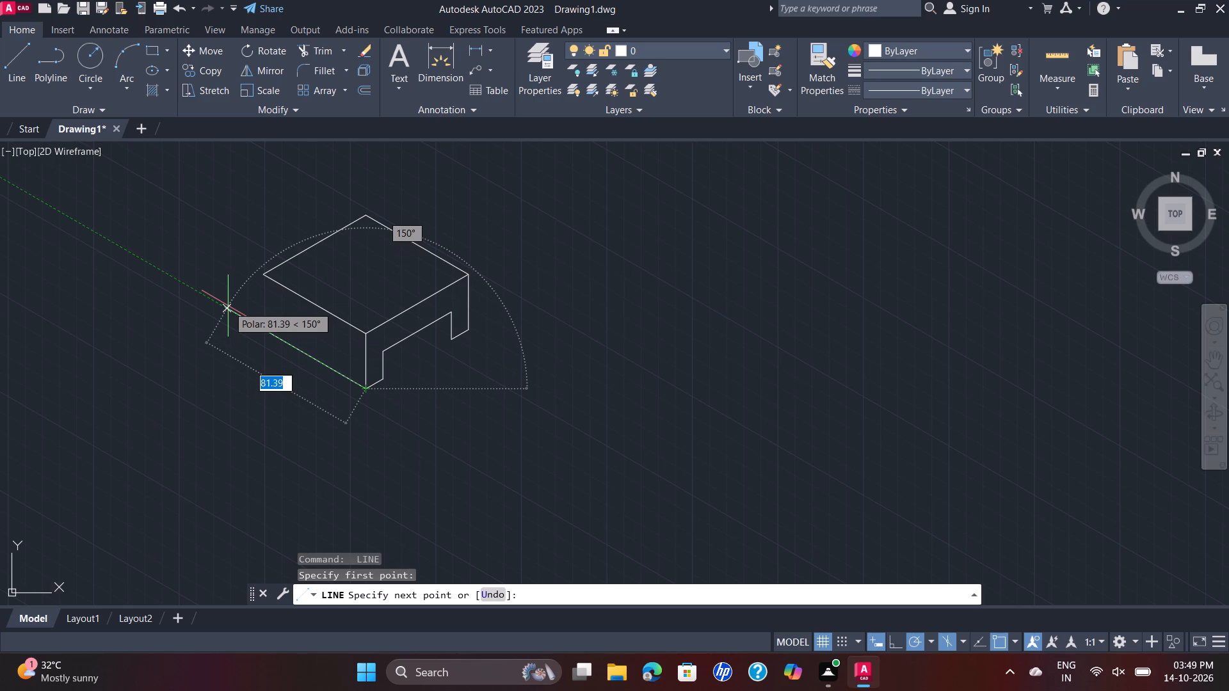
text(82)
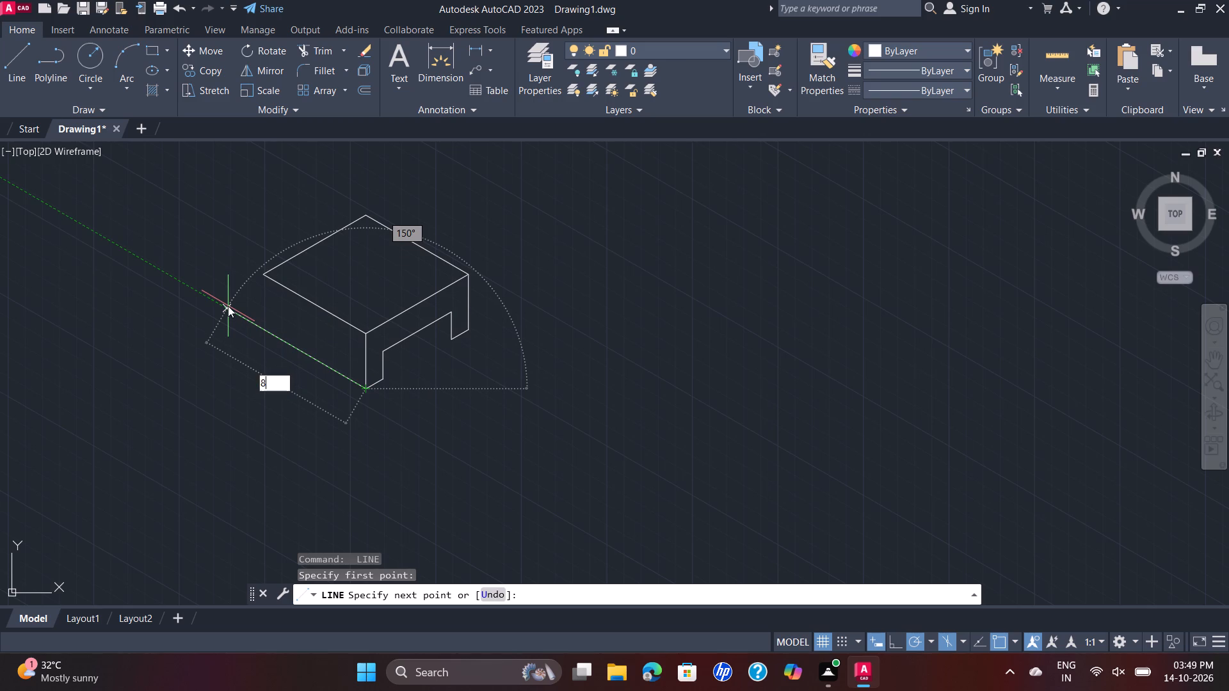
key(Return)
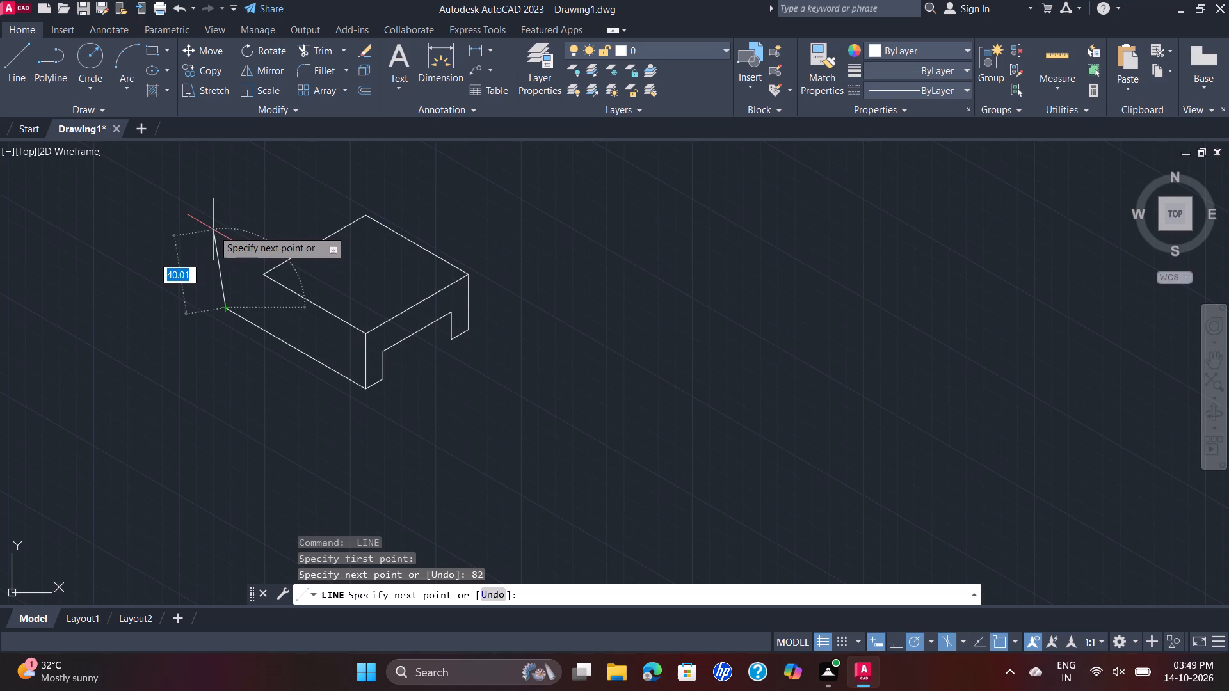
key(Escape)
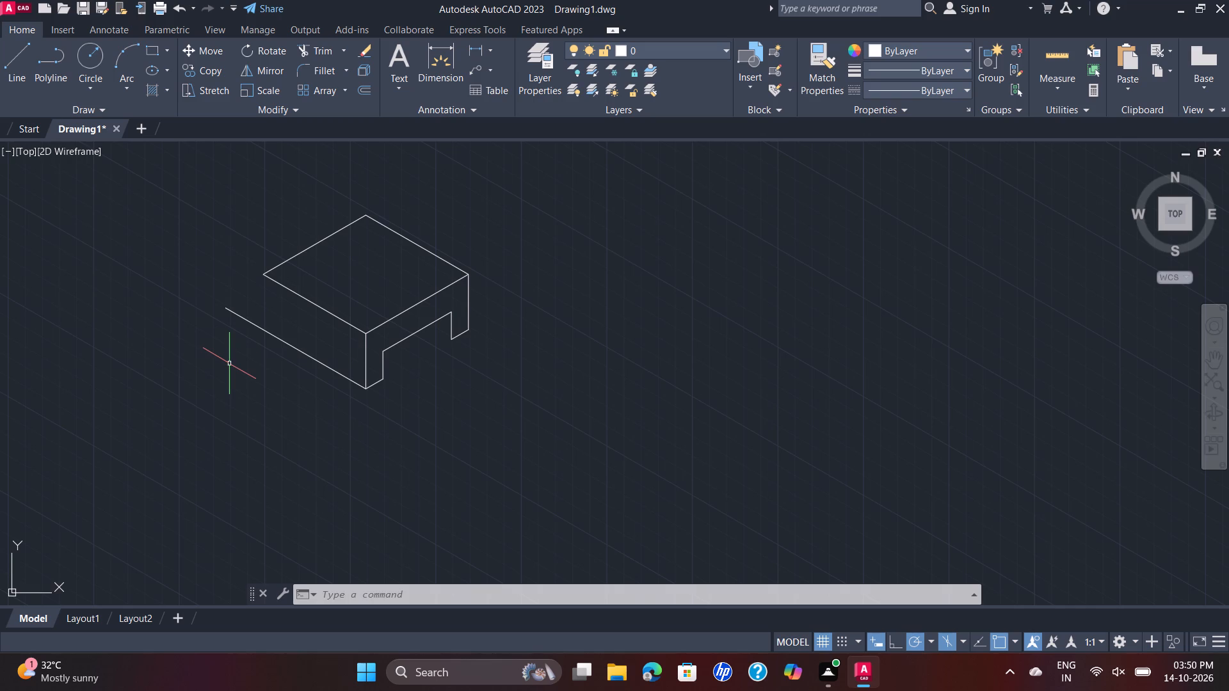
Draw lines from the top face's far-left corner: 60 mm straight up, 8 mm at 330°, and 60 mm at 30°.
key(space)
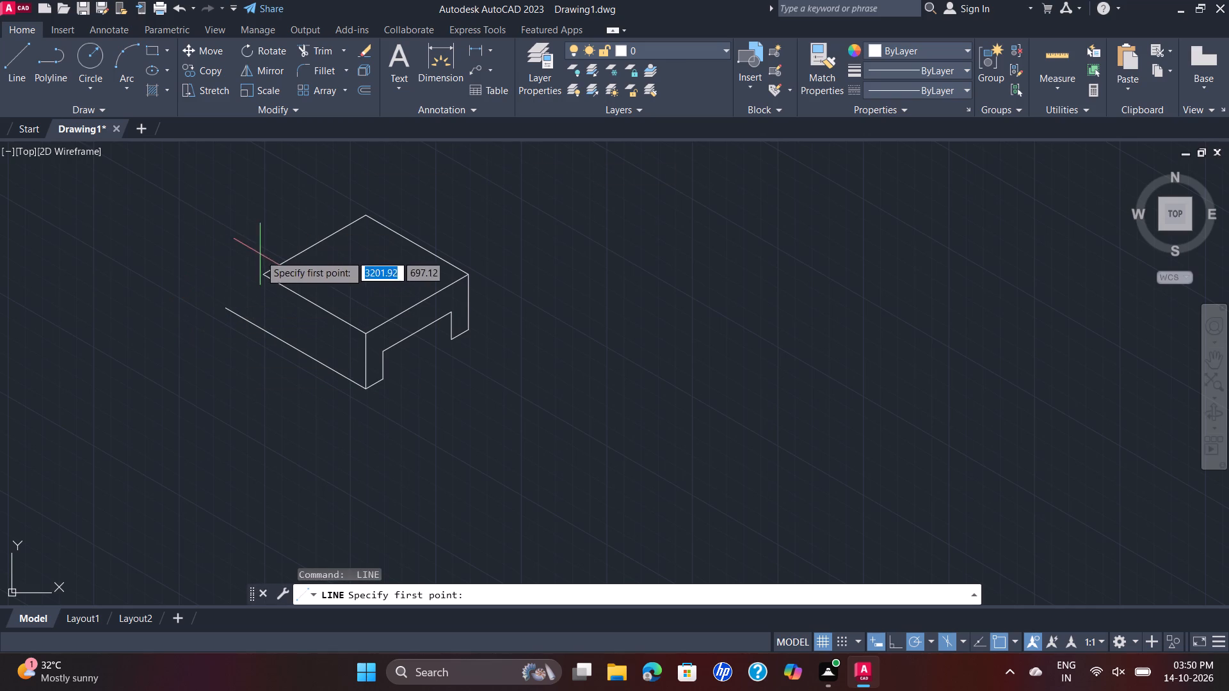
click(265, 273)
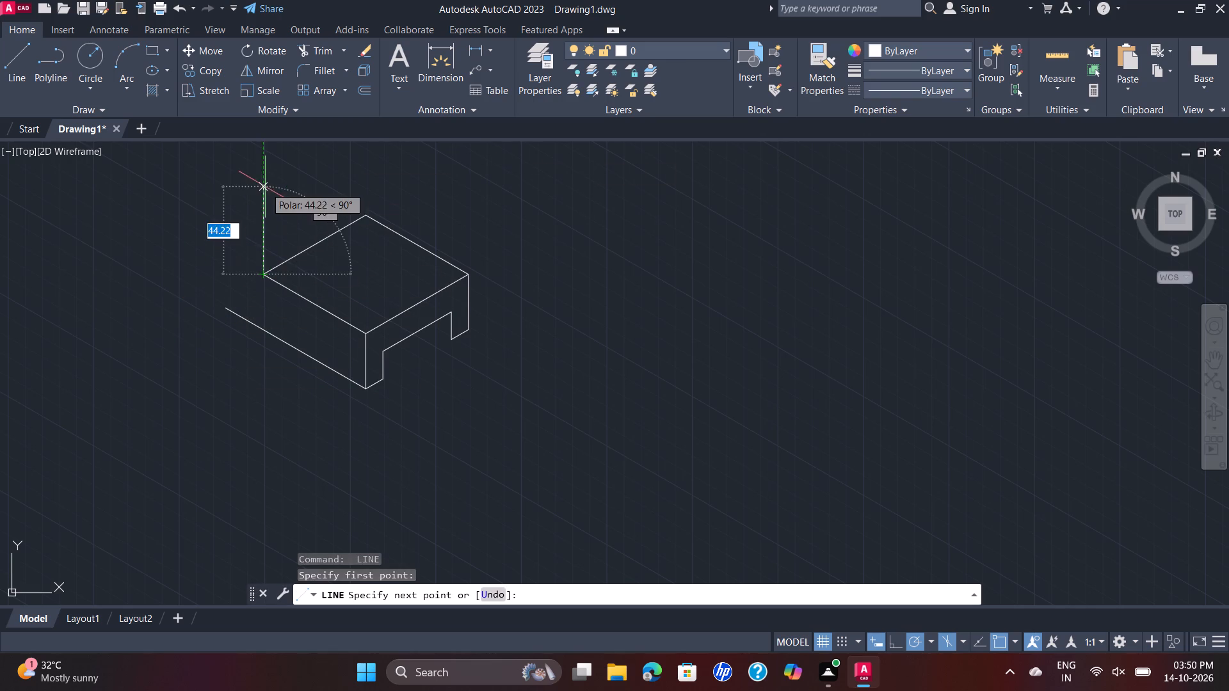
middle_drag(264, 187, 274, 295)
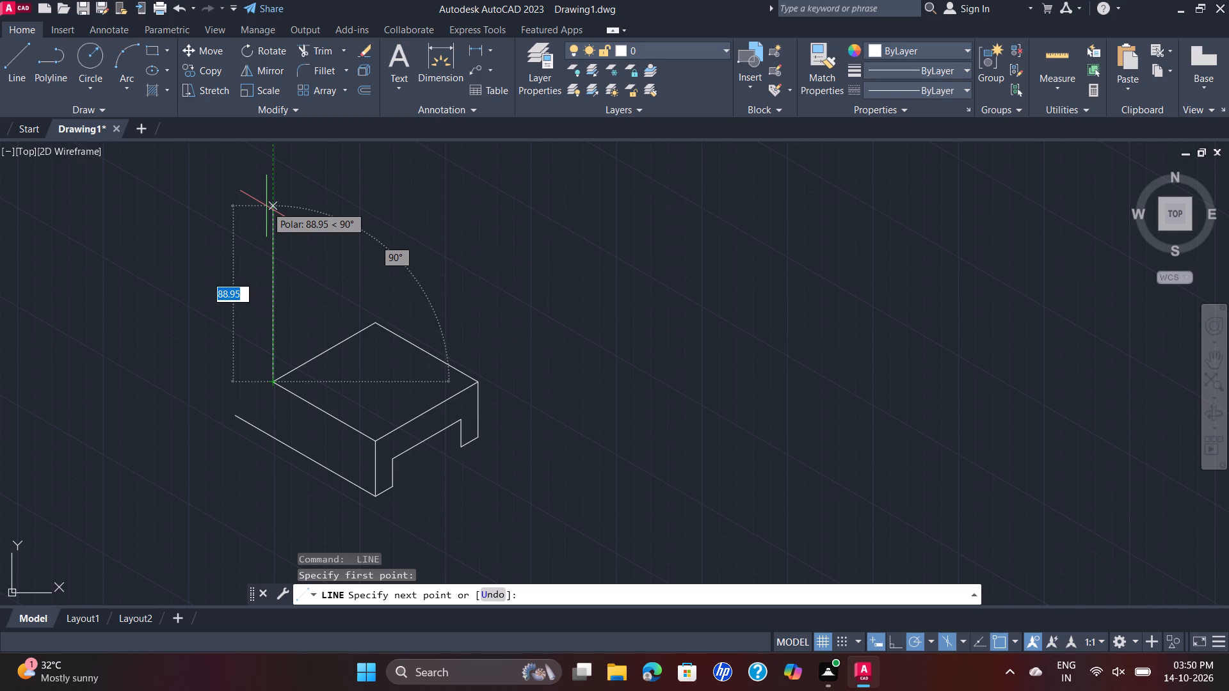
text(60)
key(Return)
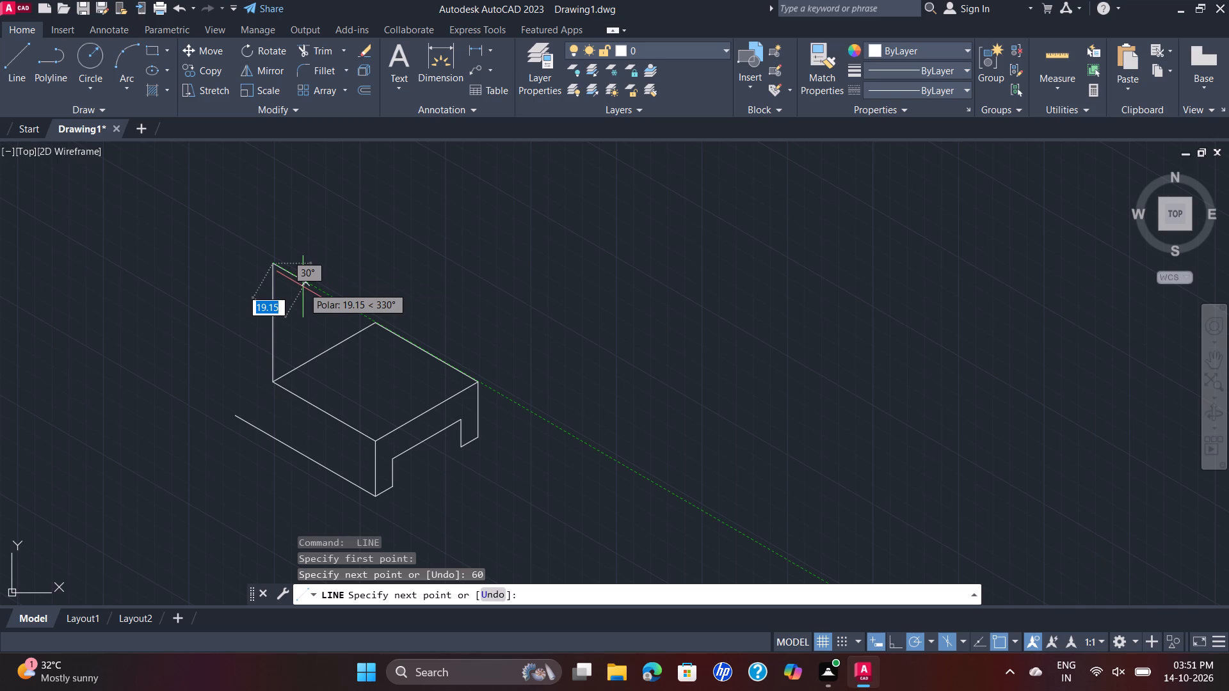
key(8)
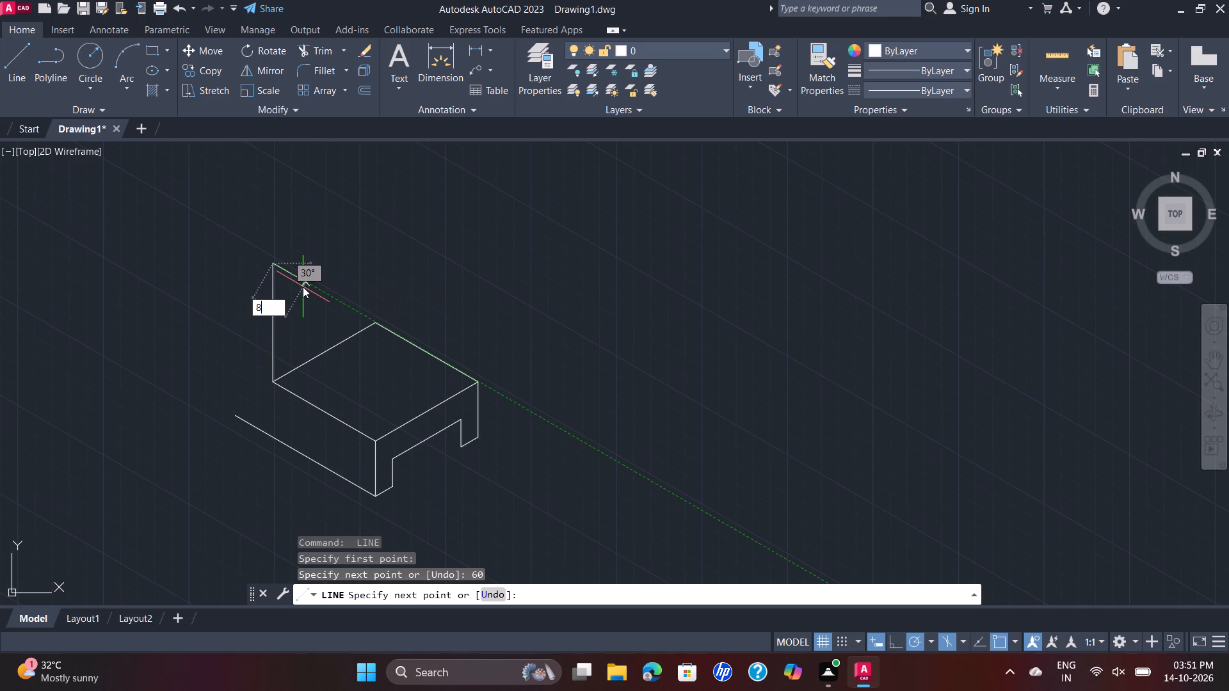
key(Return)
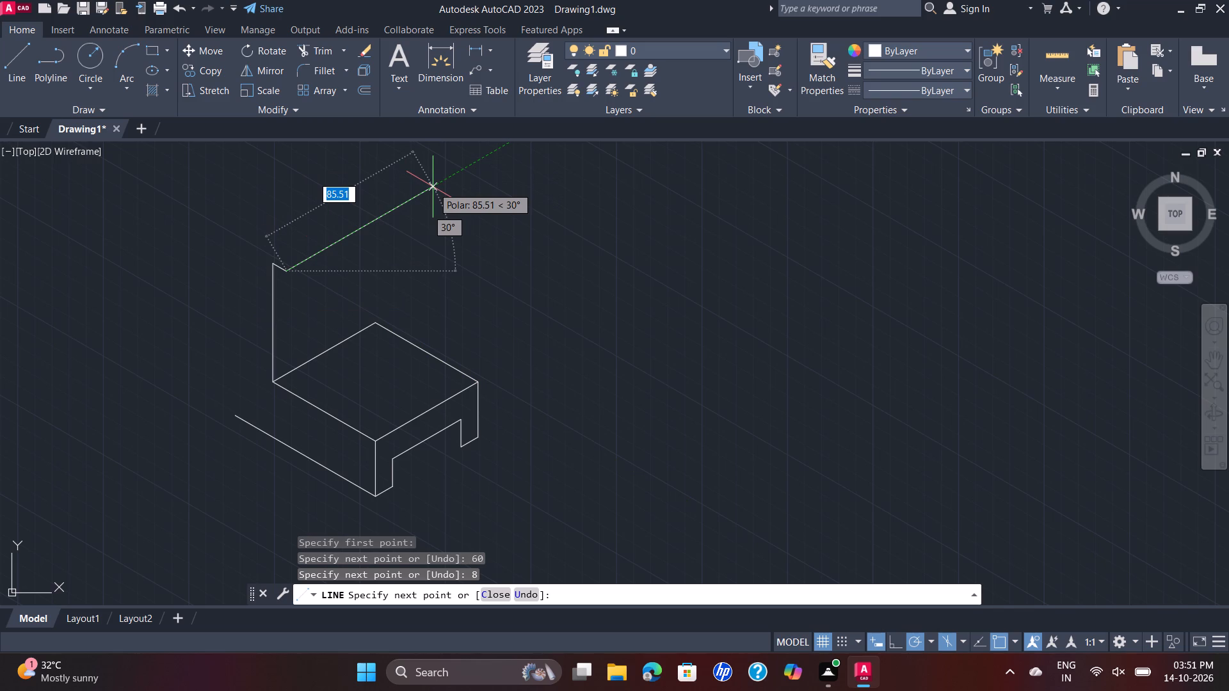
text(60)
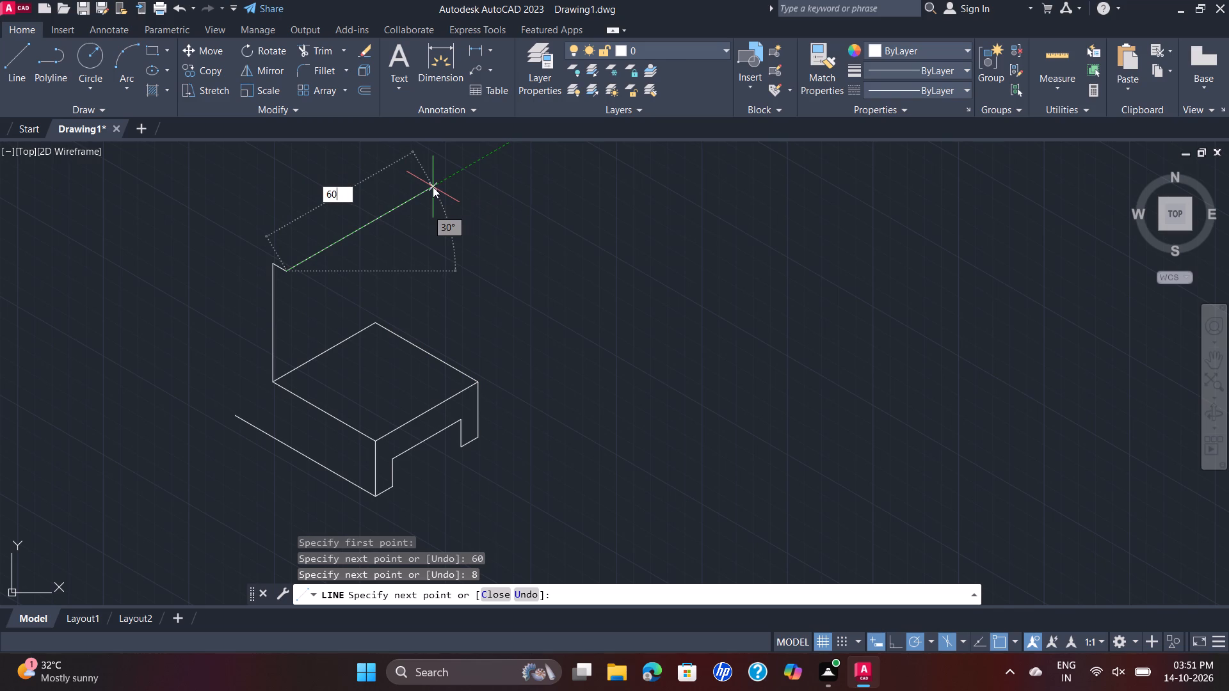
key(Return)
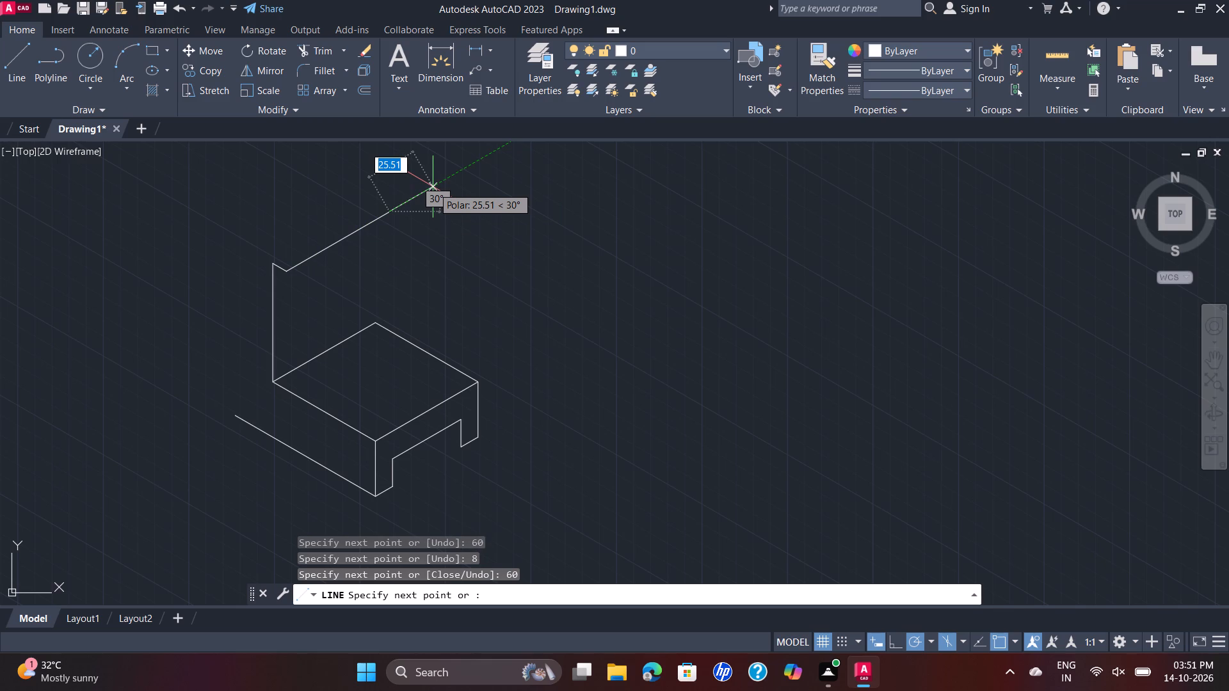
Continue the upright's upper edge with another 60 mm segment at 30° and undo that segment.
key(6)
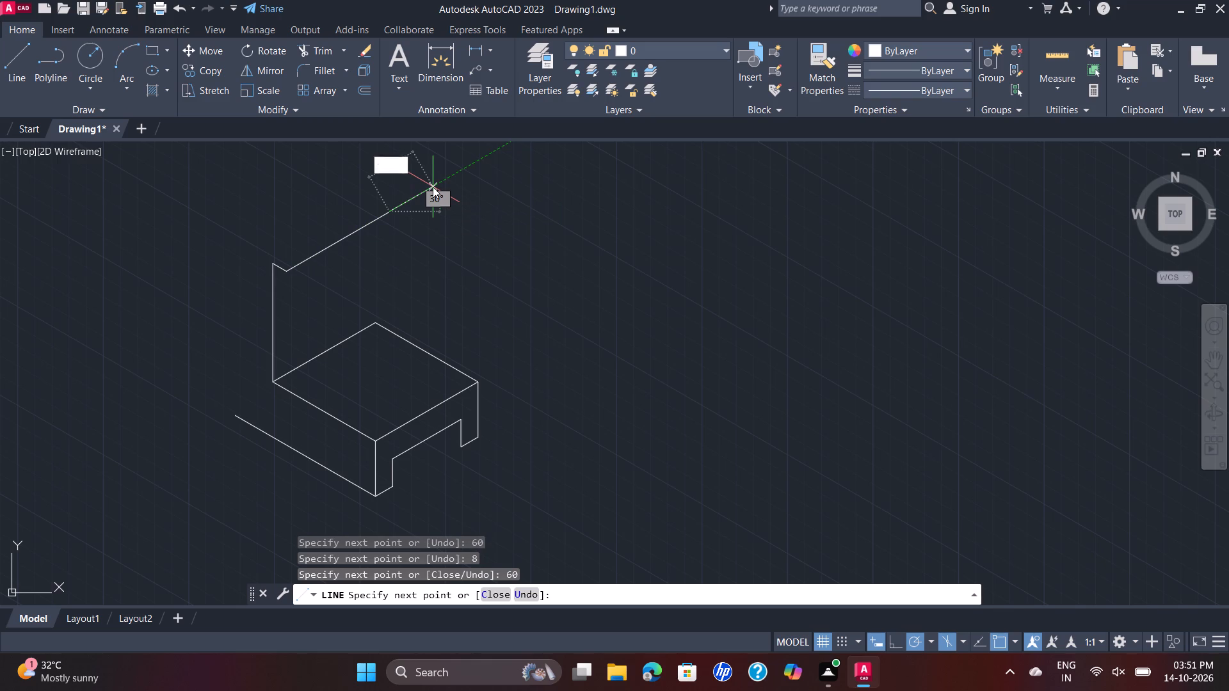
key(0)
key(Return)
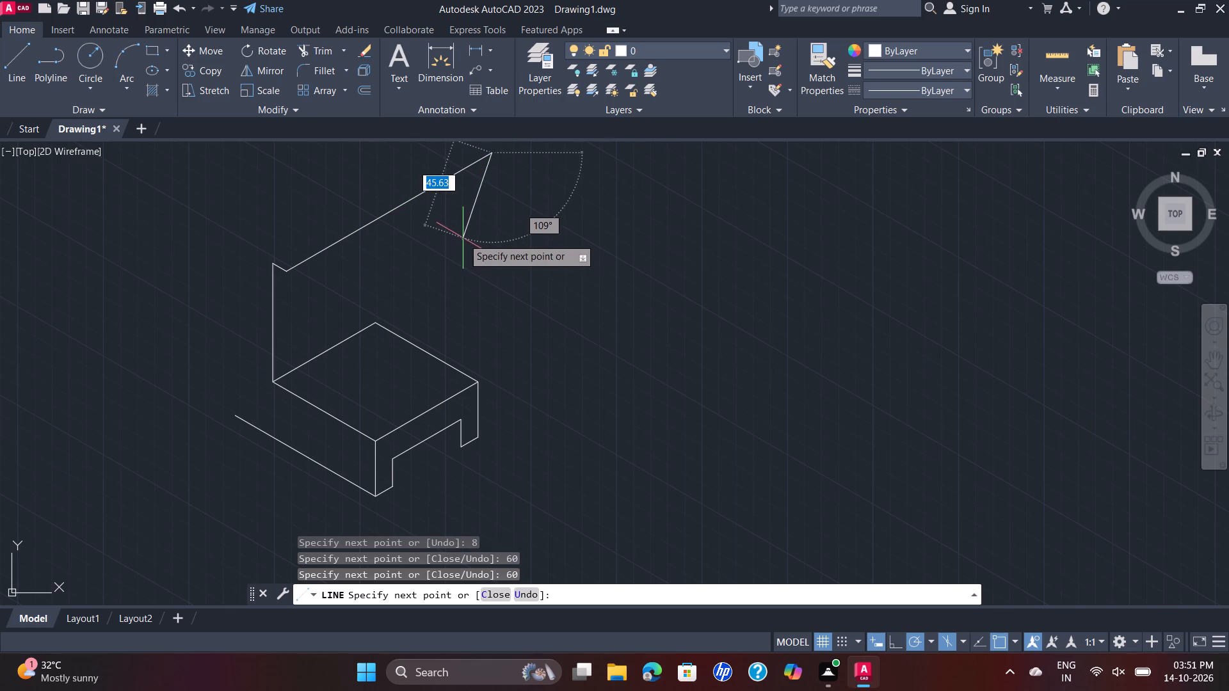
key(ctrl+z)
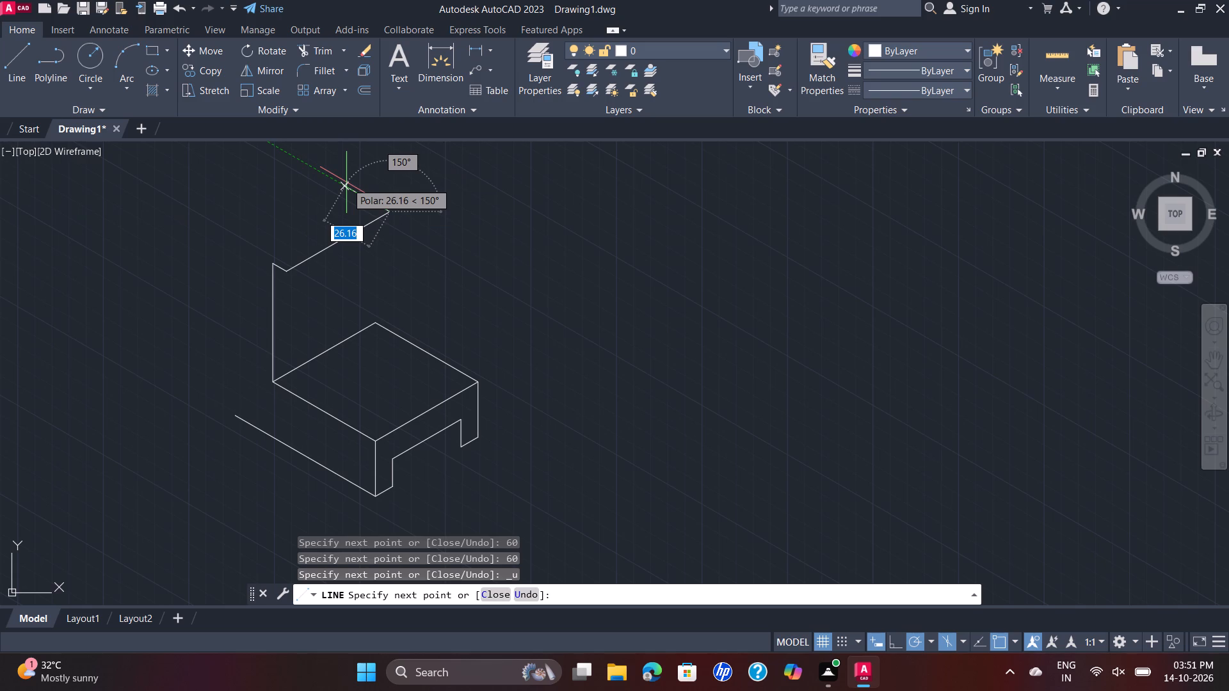
Finish the upright plate outline with an 8 mm line at 150° and a vertical line down to the top face's back corner.
key(8)
key(Return)
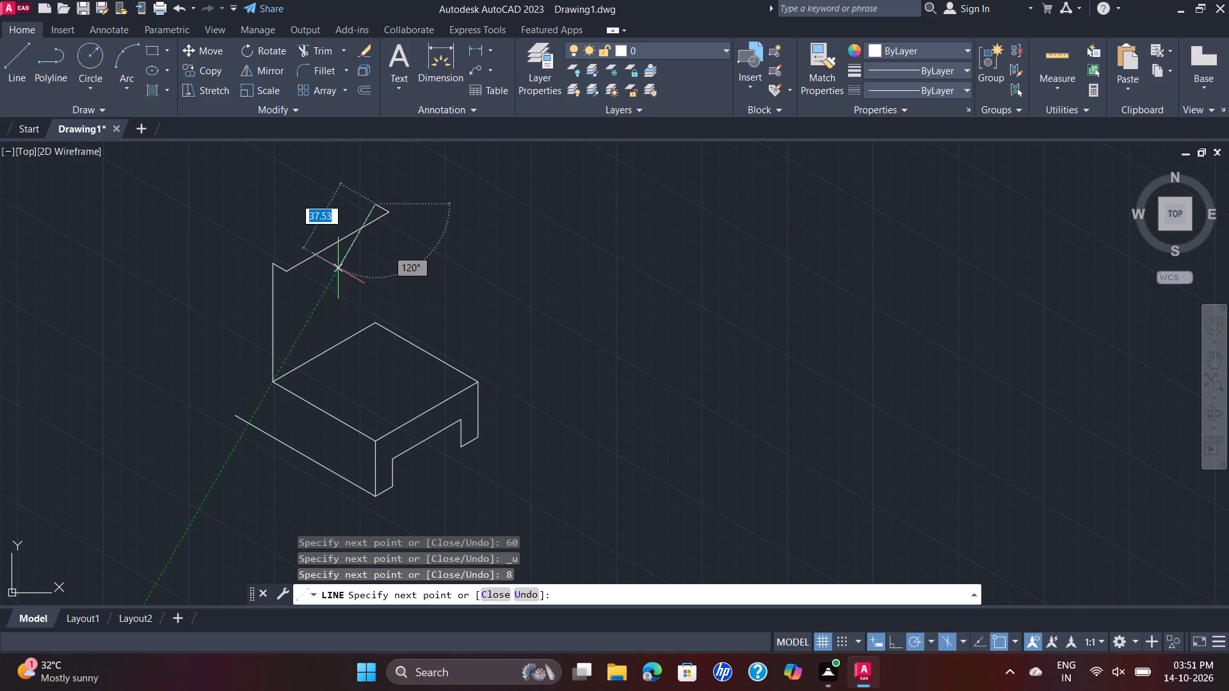
click(372, 326)
key(Escape)
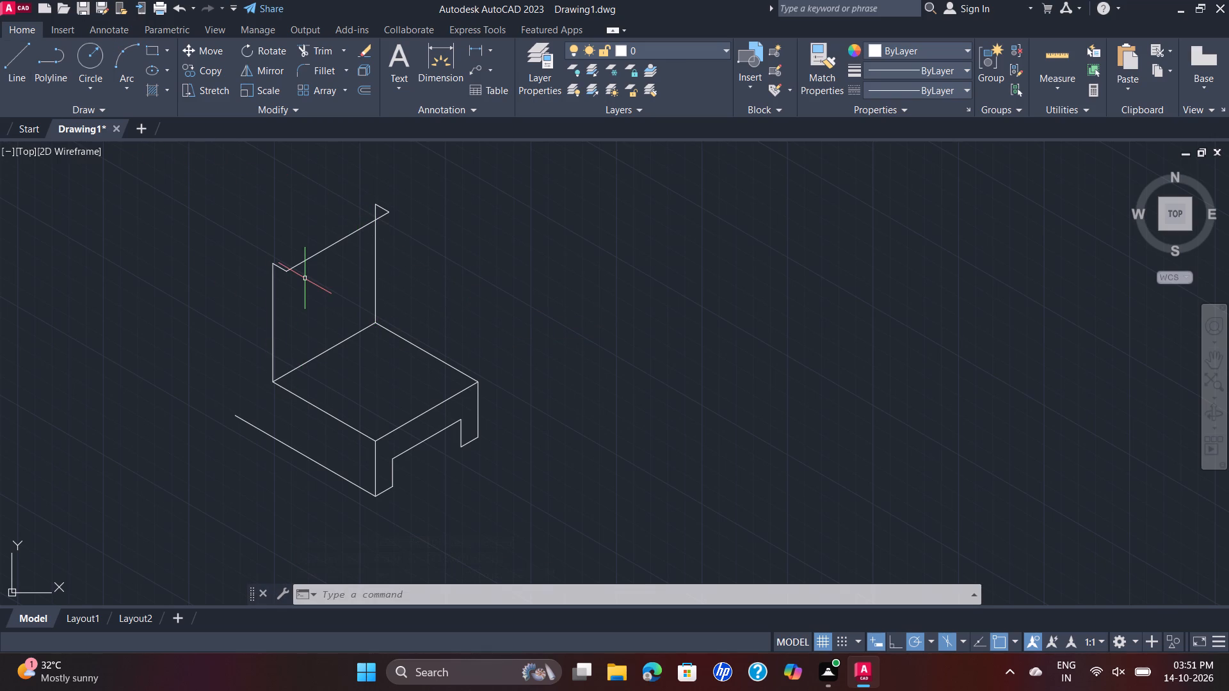
Draw a 32 mm diameter isocircle in the right isoplane, centred on the midpoint of the upright's 60 mm sloping upper edge.
text(el)
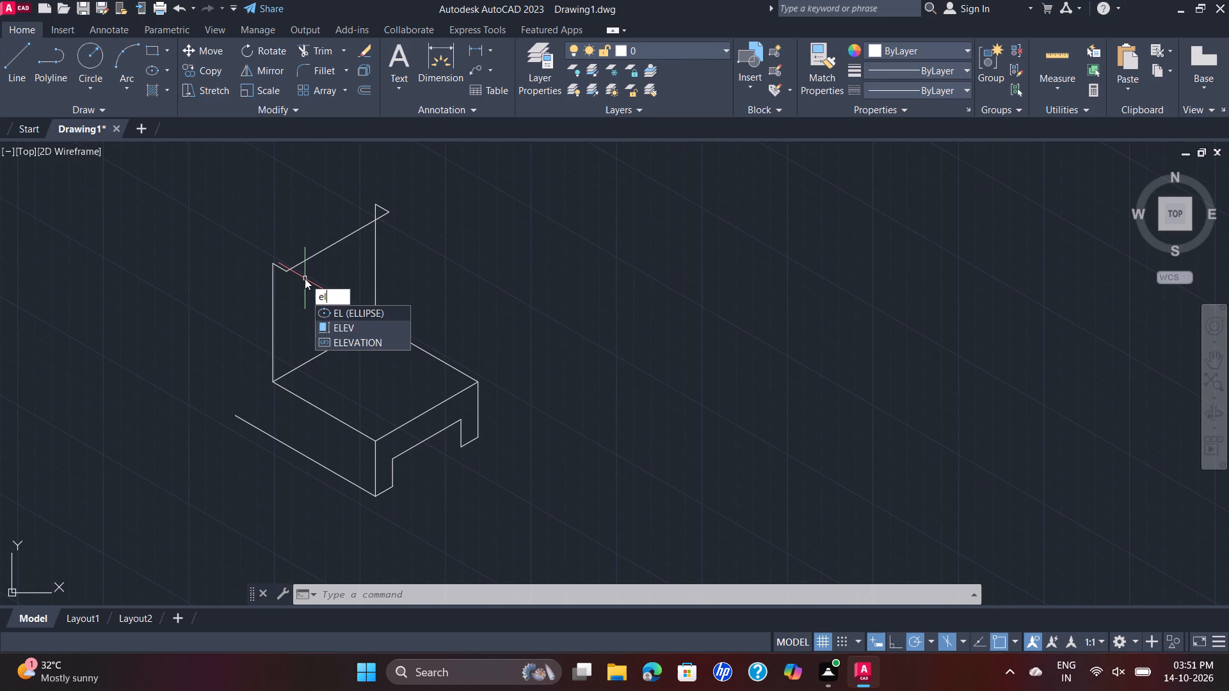
key(Return)
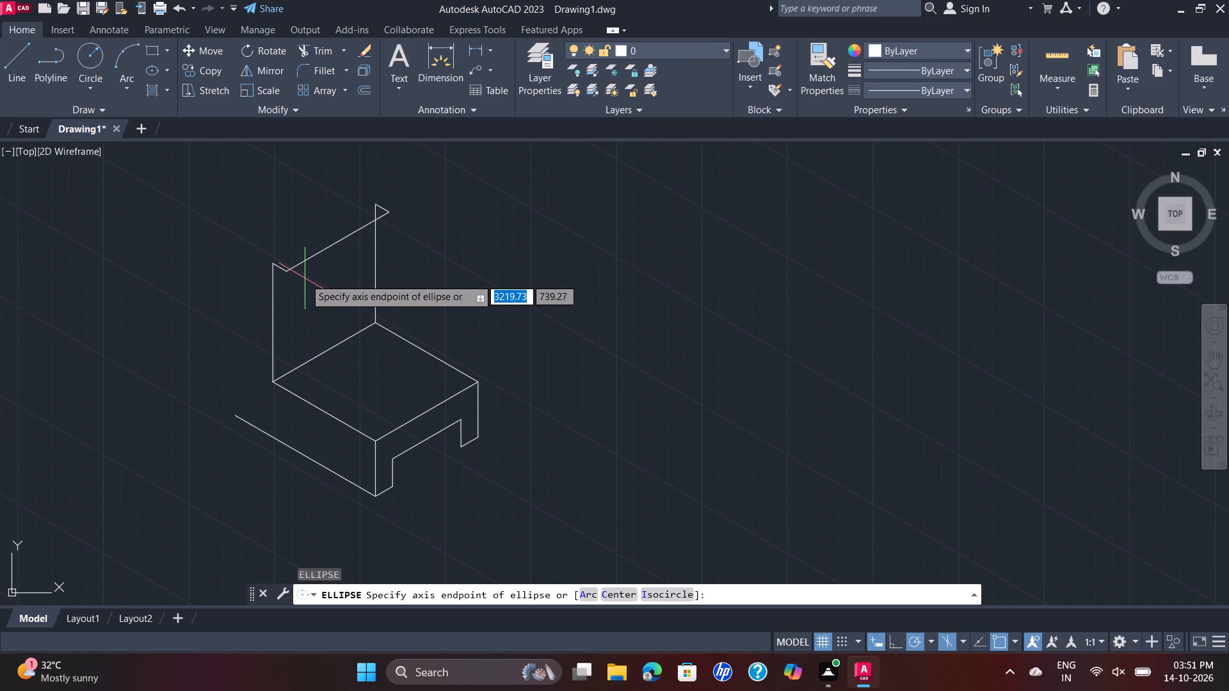
text(iso)
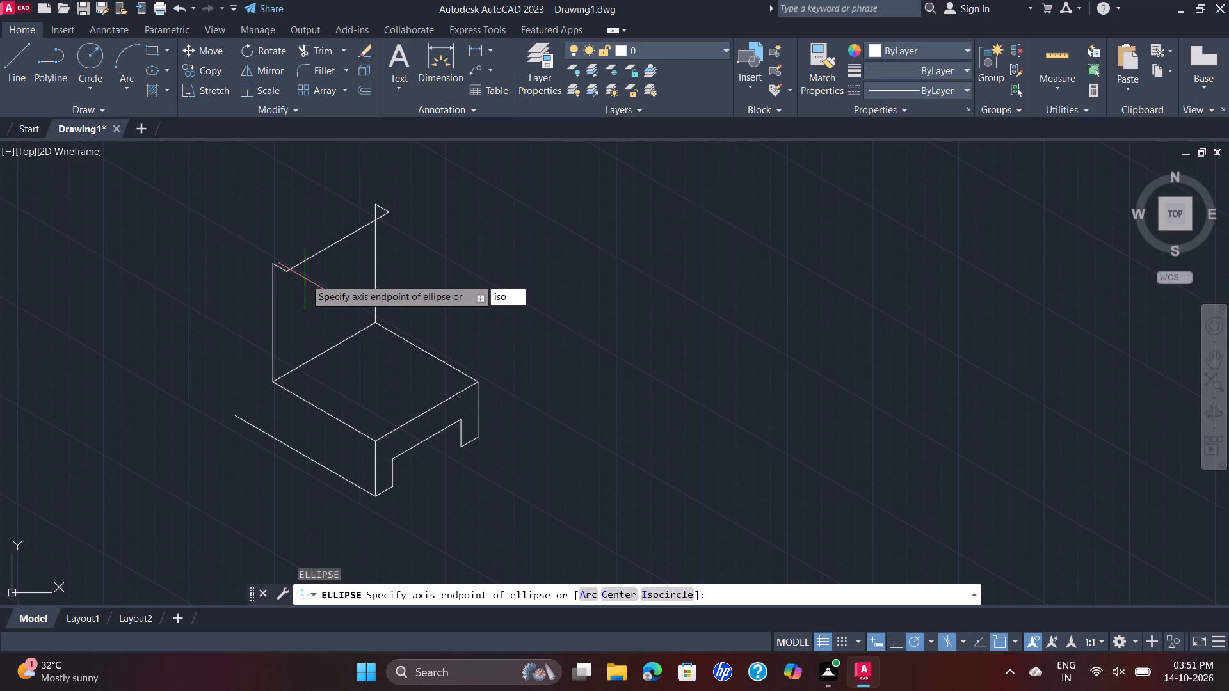
key(Return)
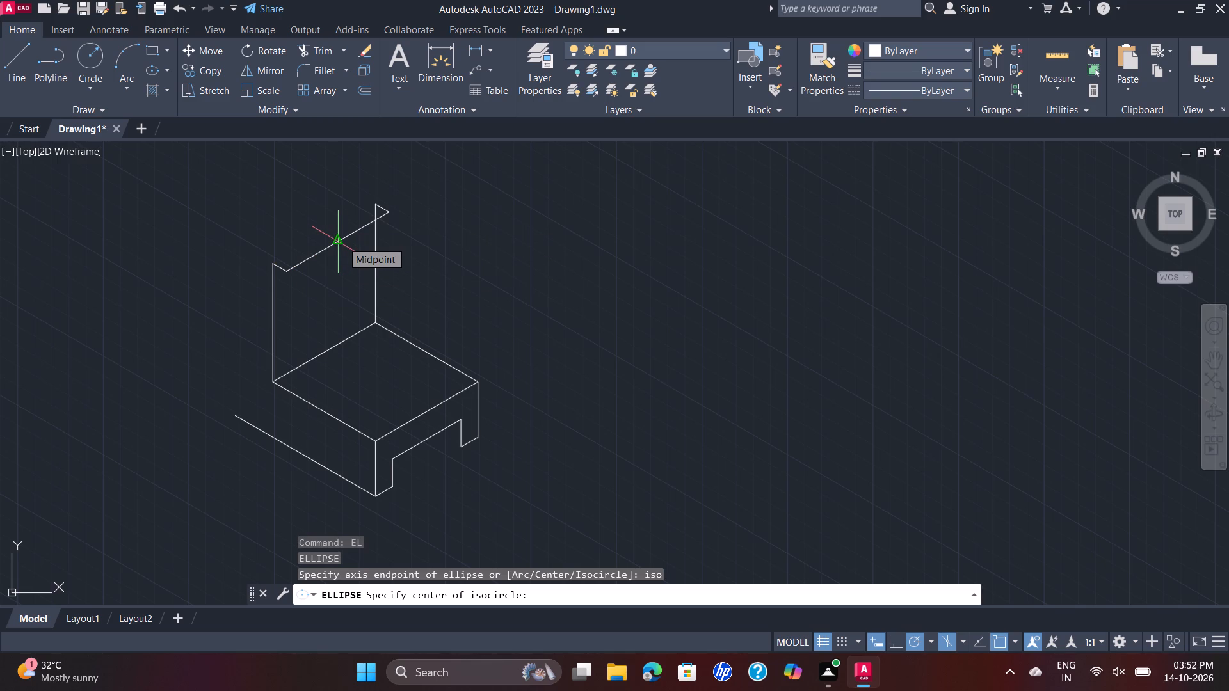
click(342, 241)
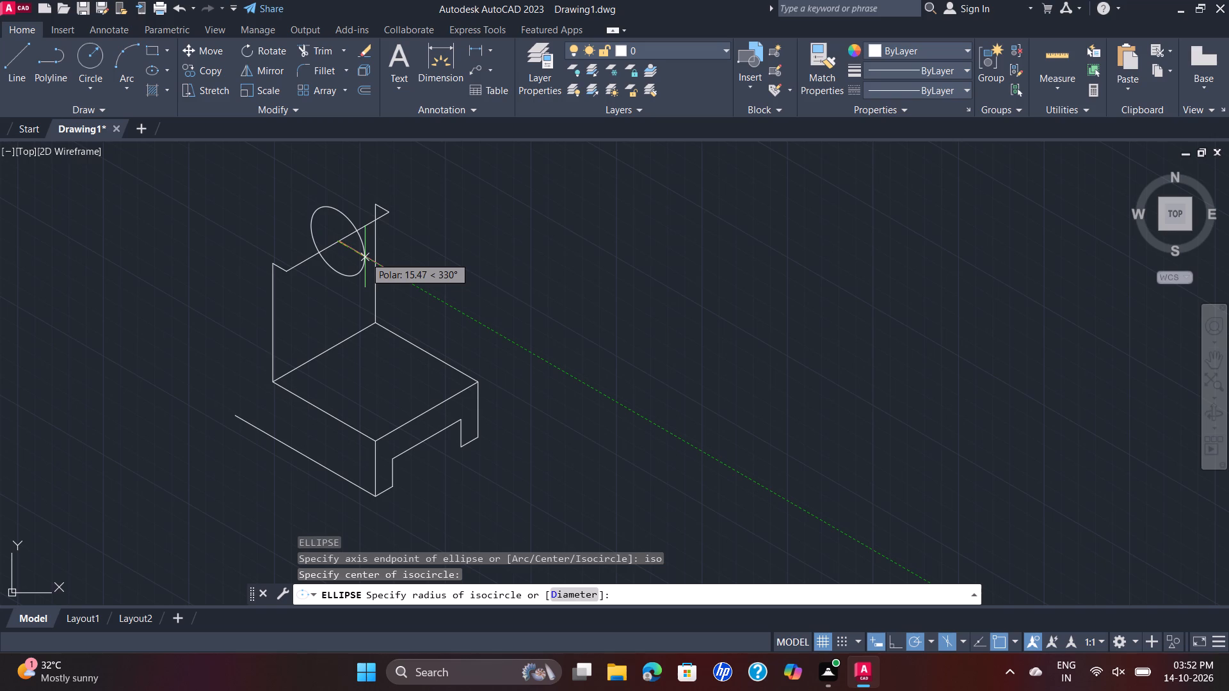
key(F5)
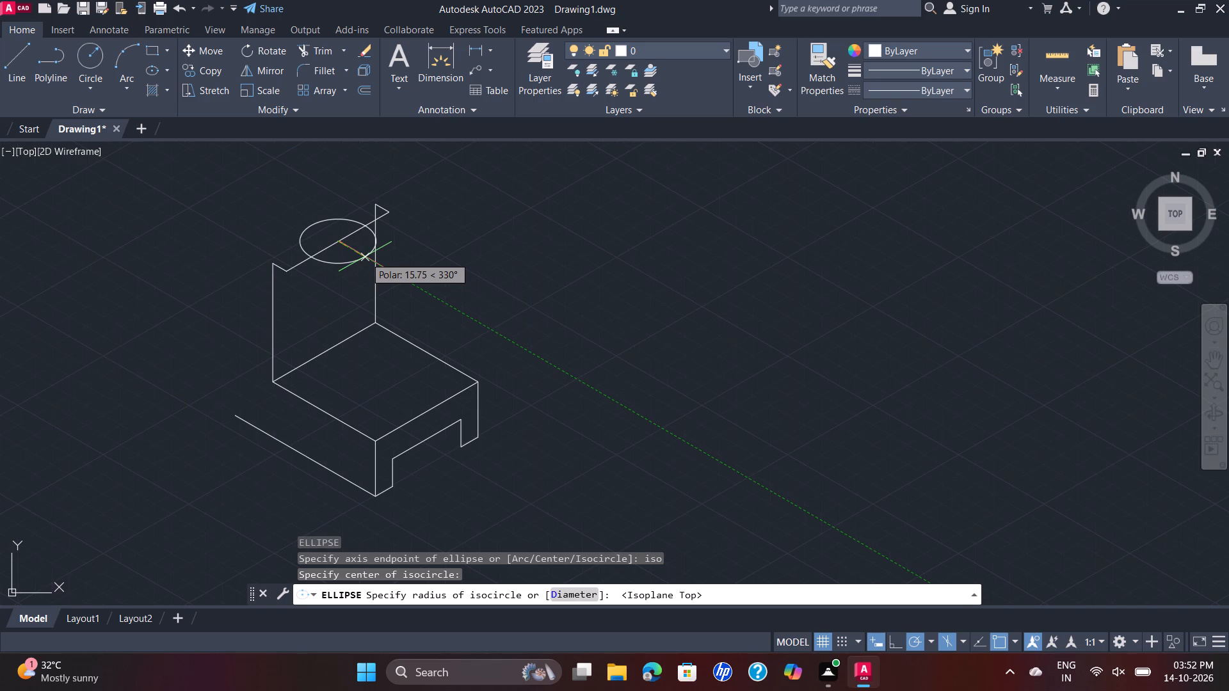
key(F5)
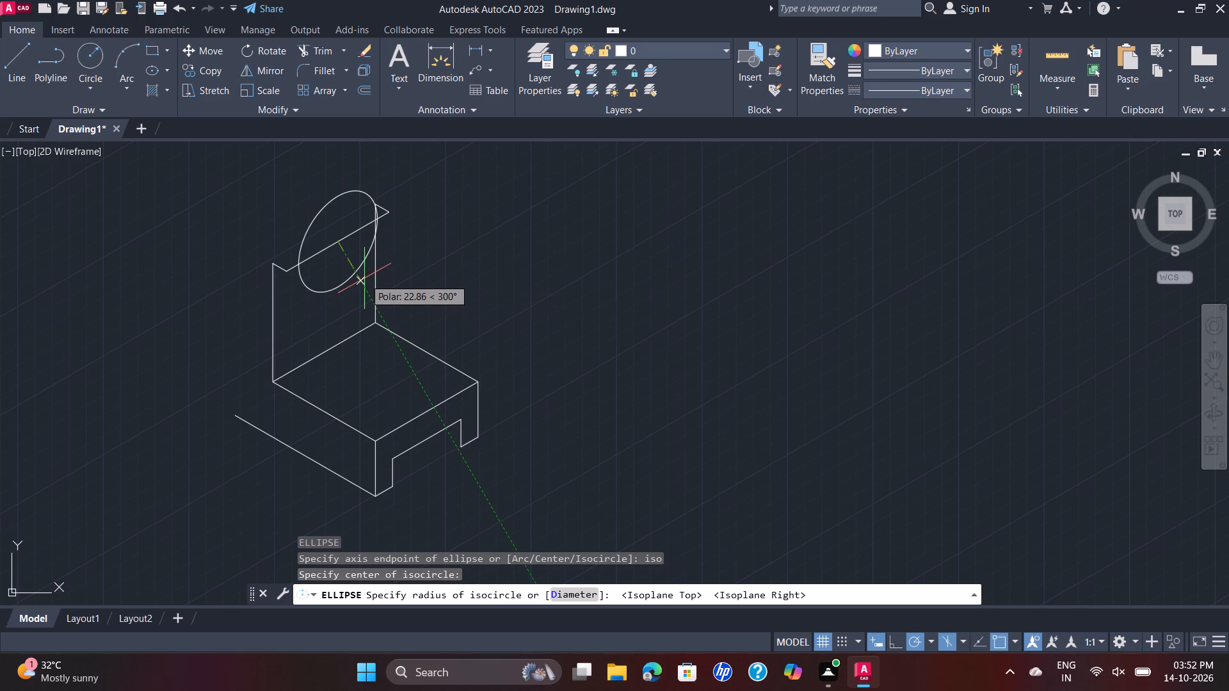
key(d)
key(Return)
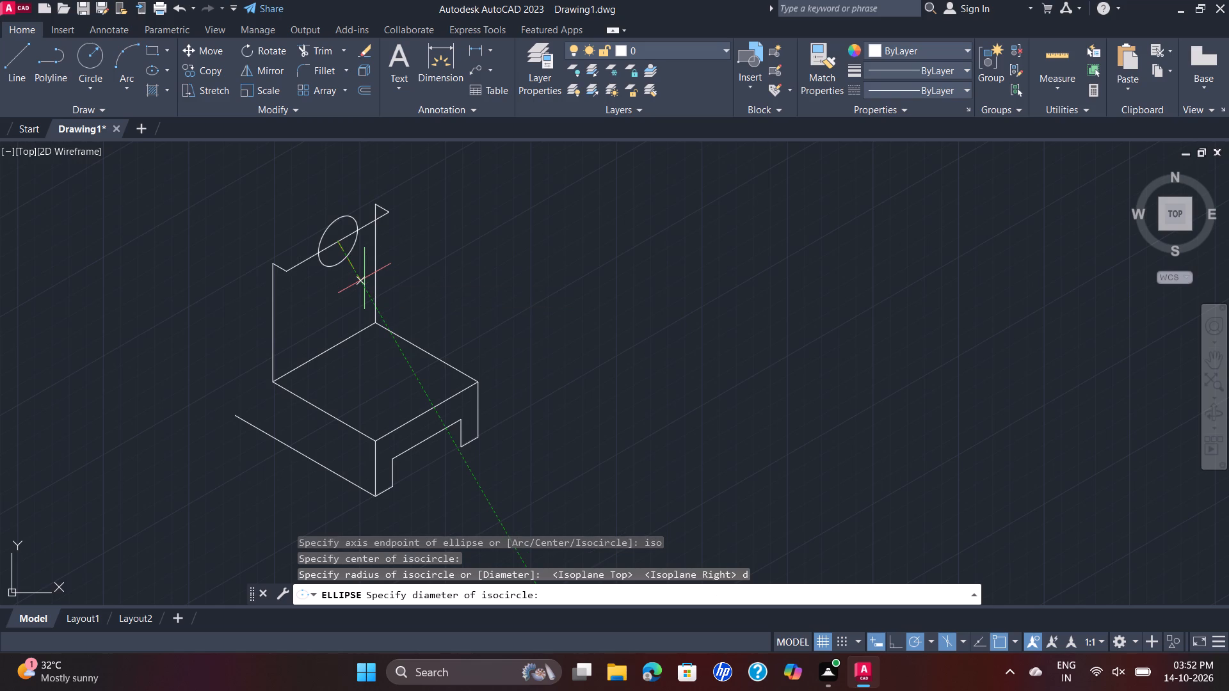
text(32)
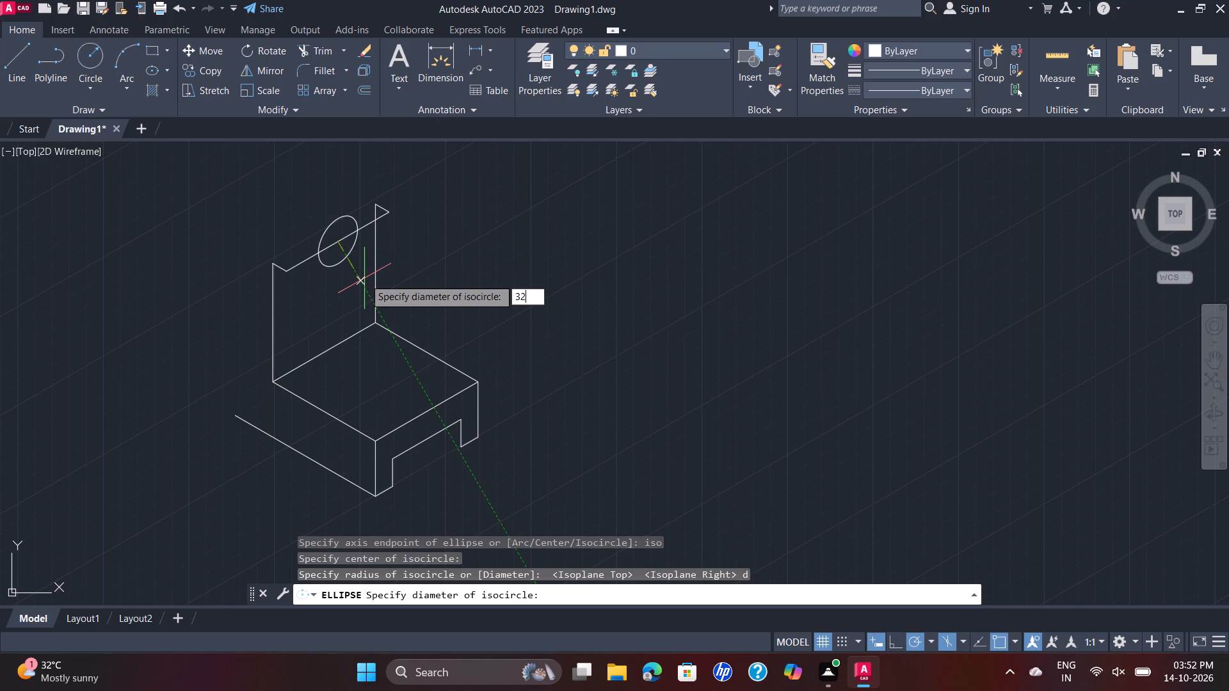
key(Return)
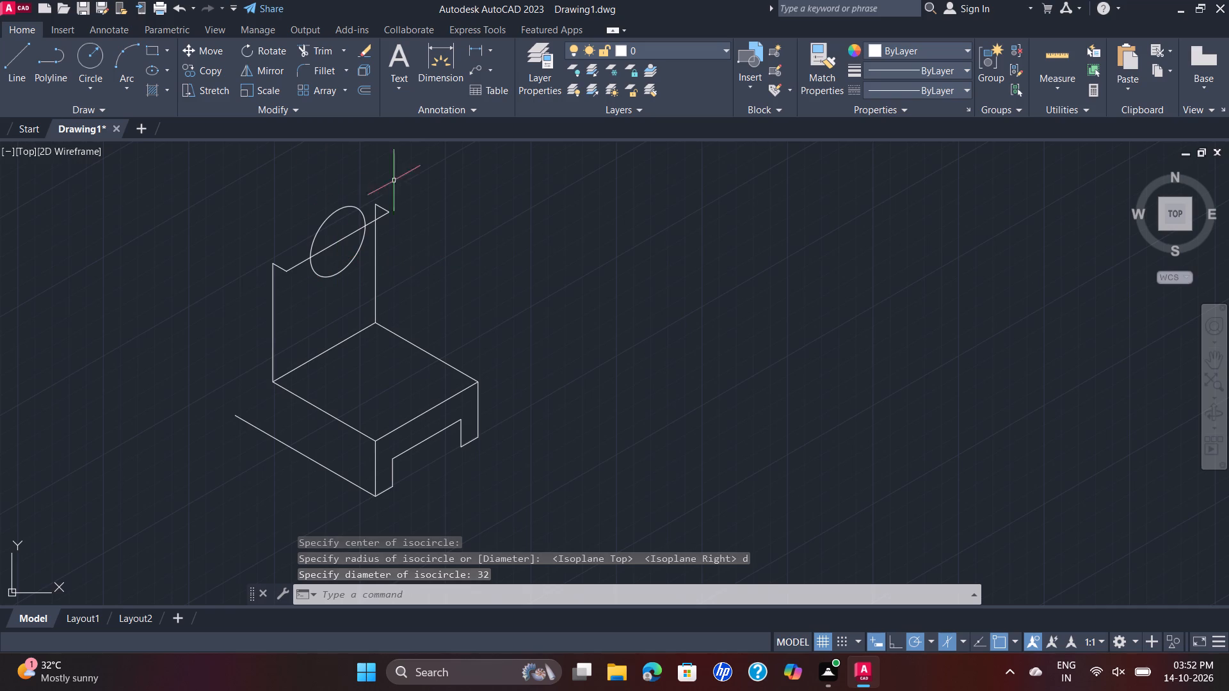
Draw a 60 mm diameter isocircle in the right isoplane, concentric with the 32 mm isocircle on the upright plate.
key(space)
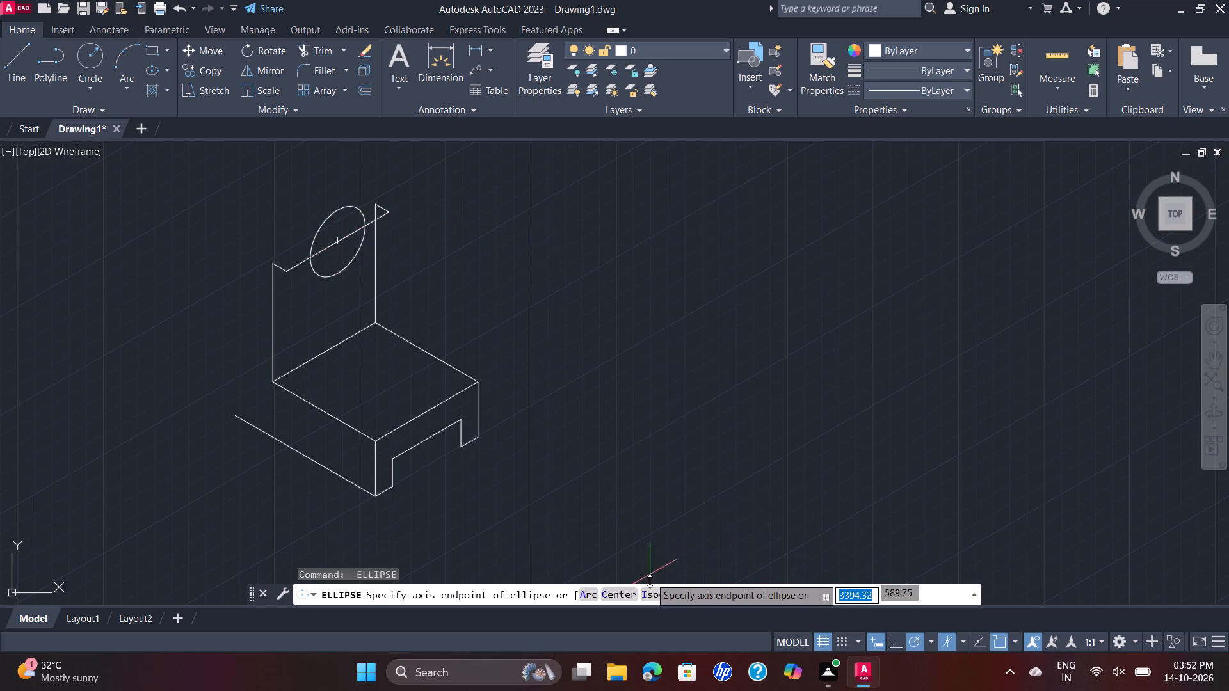
drag(652, 592, 658, 591)
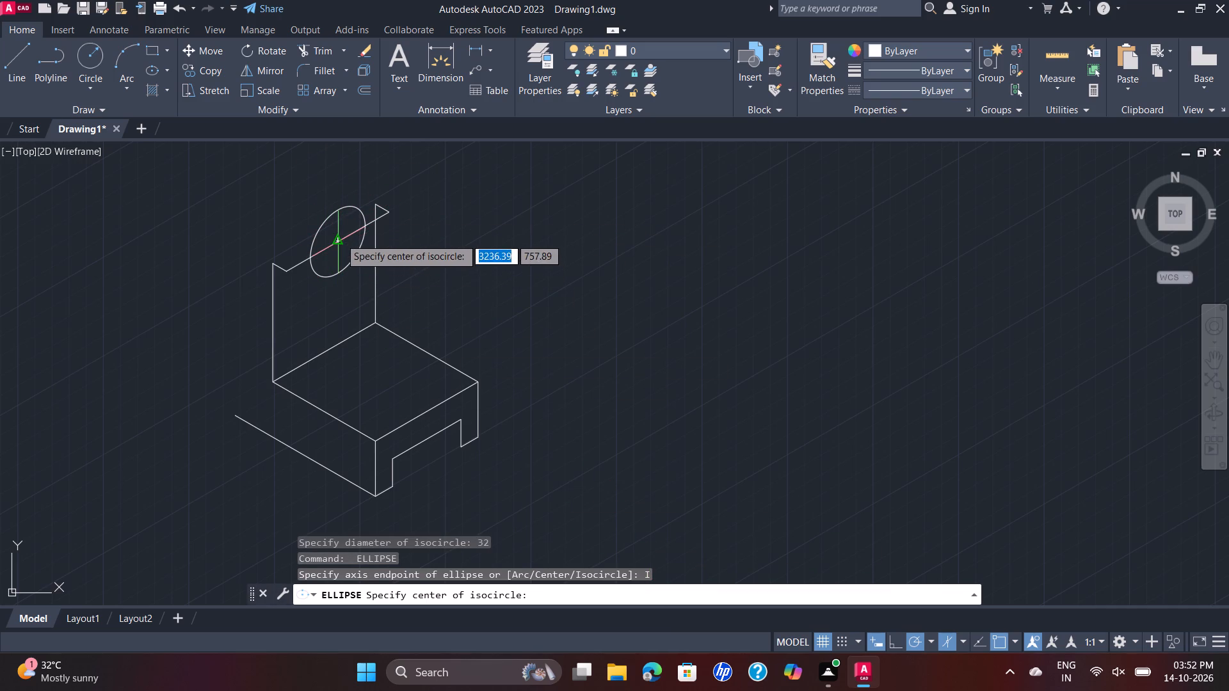
click(340, 238)
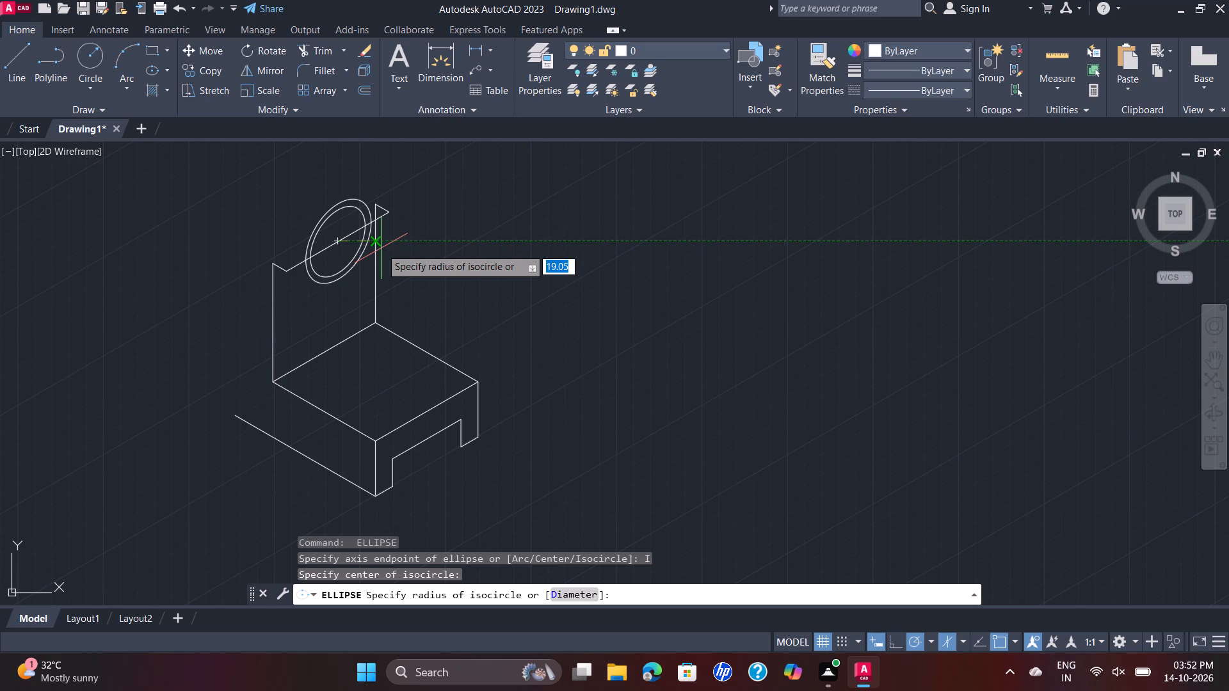
key(d)
key(Return)
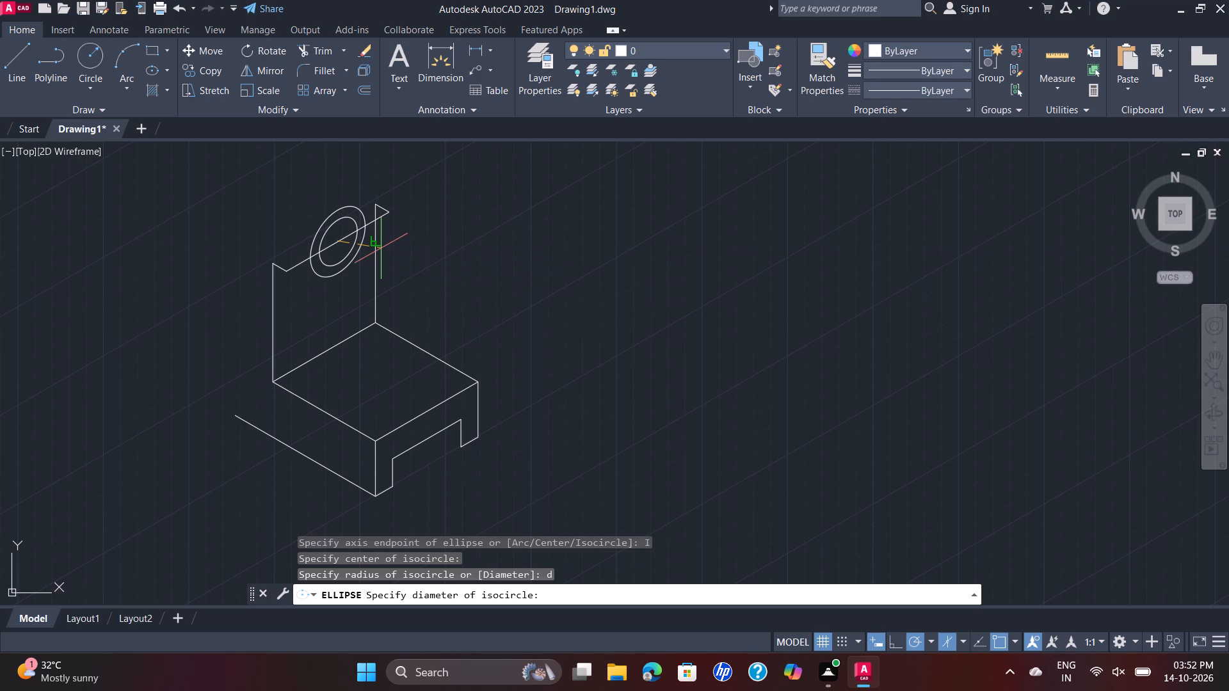
text(60)
key(Return)
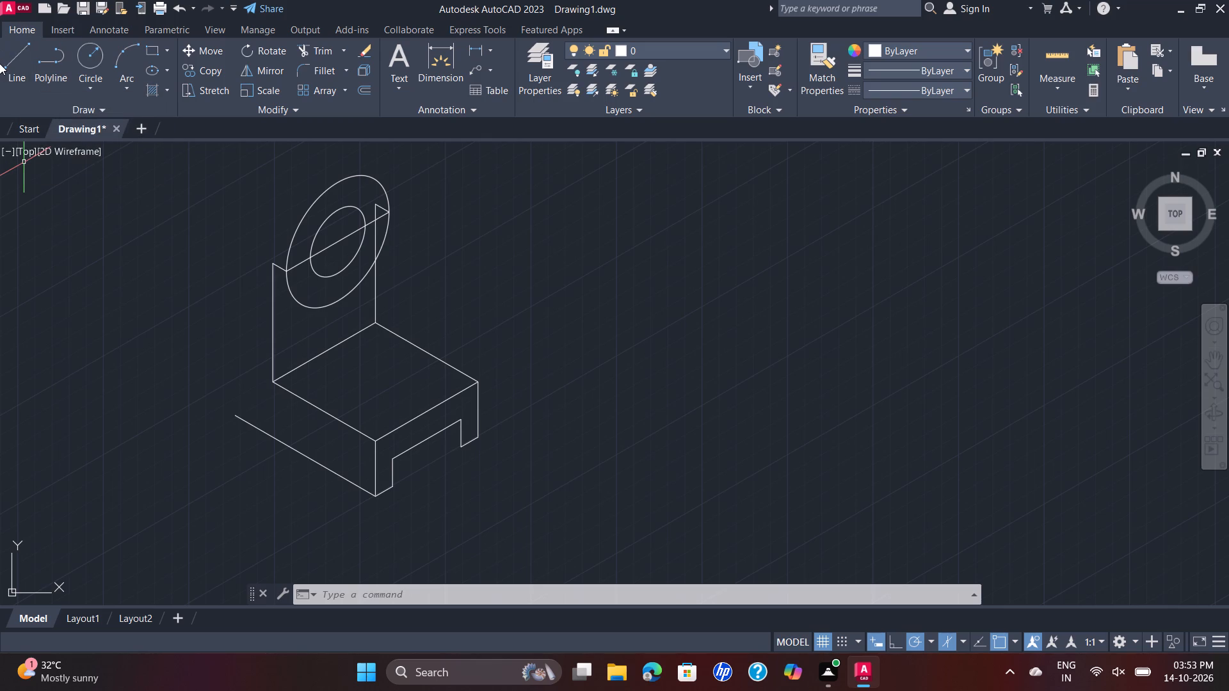
Draw a 22 mm line at 150° from the upright's upper outer corner, then a vertical line down to the base's open lower edge end.
click(6, 70)
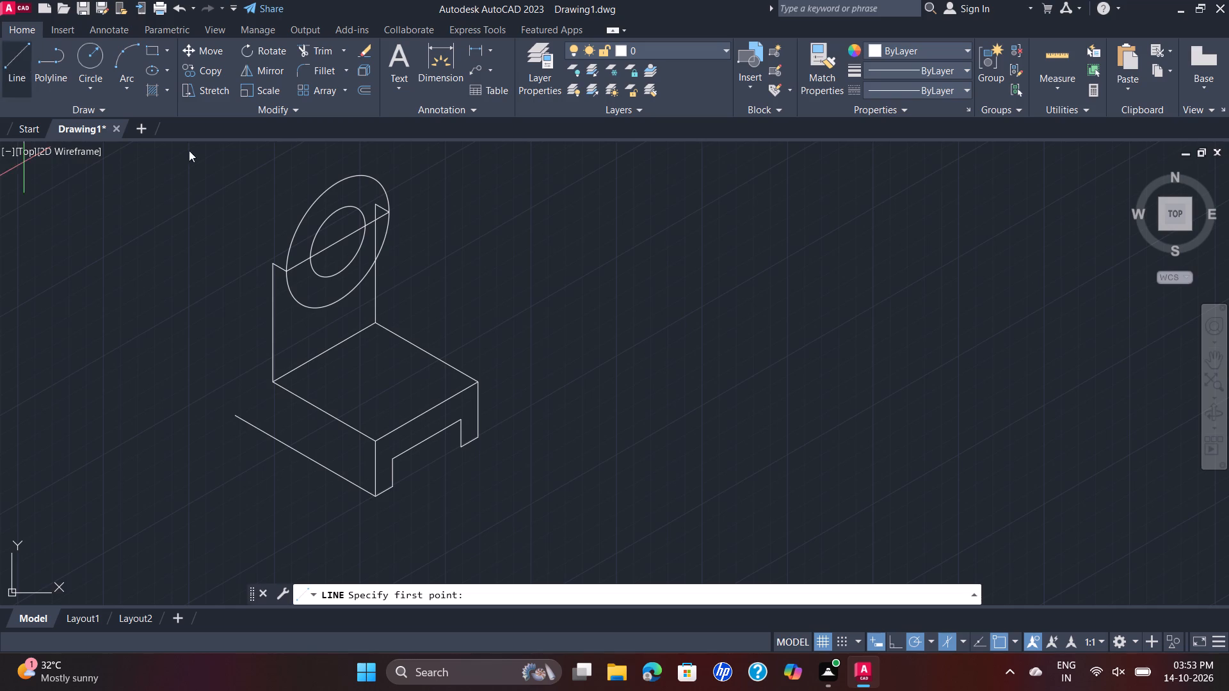
click(272, 260)
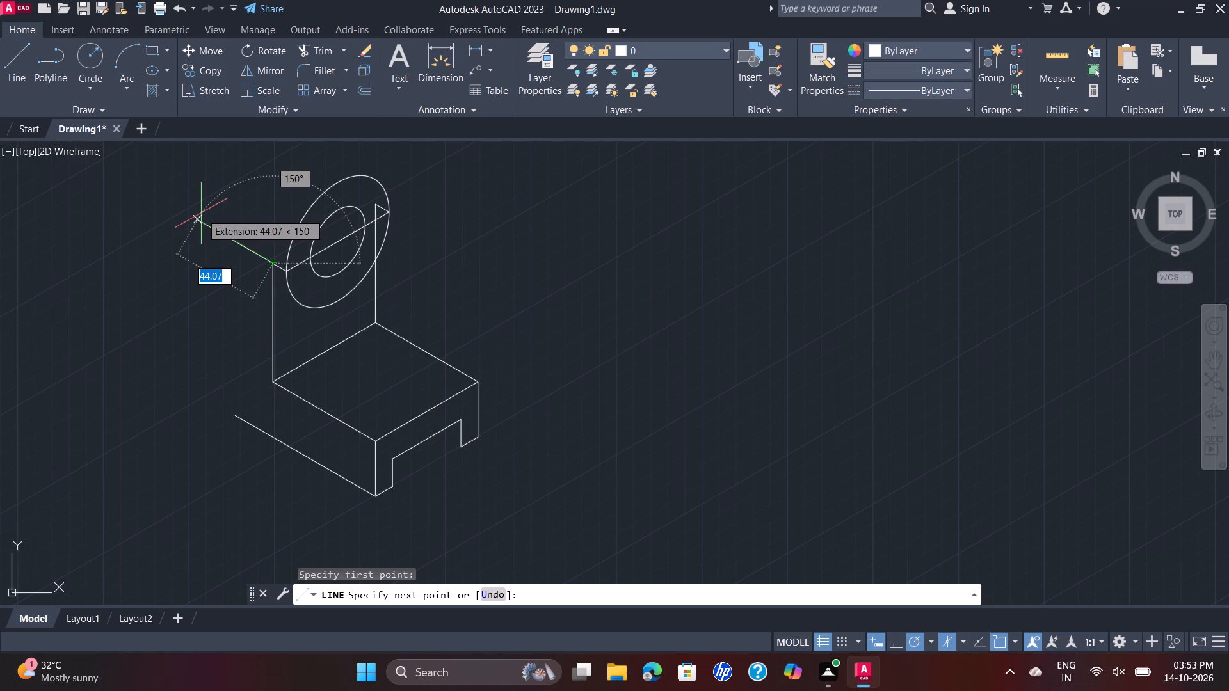
text(22)
key(Return)
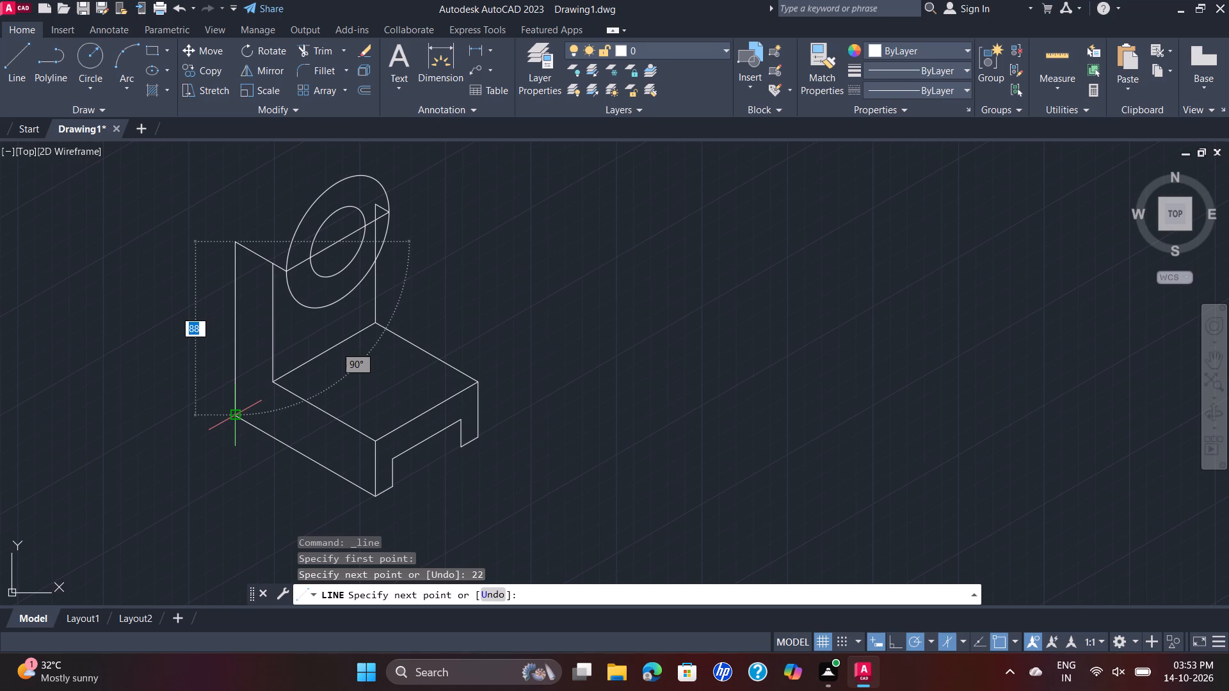
click(230, 420)
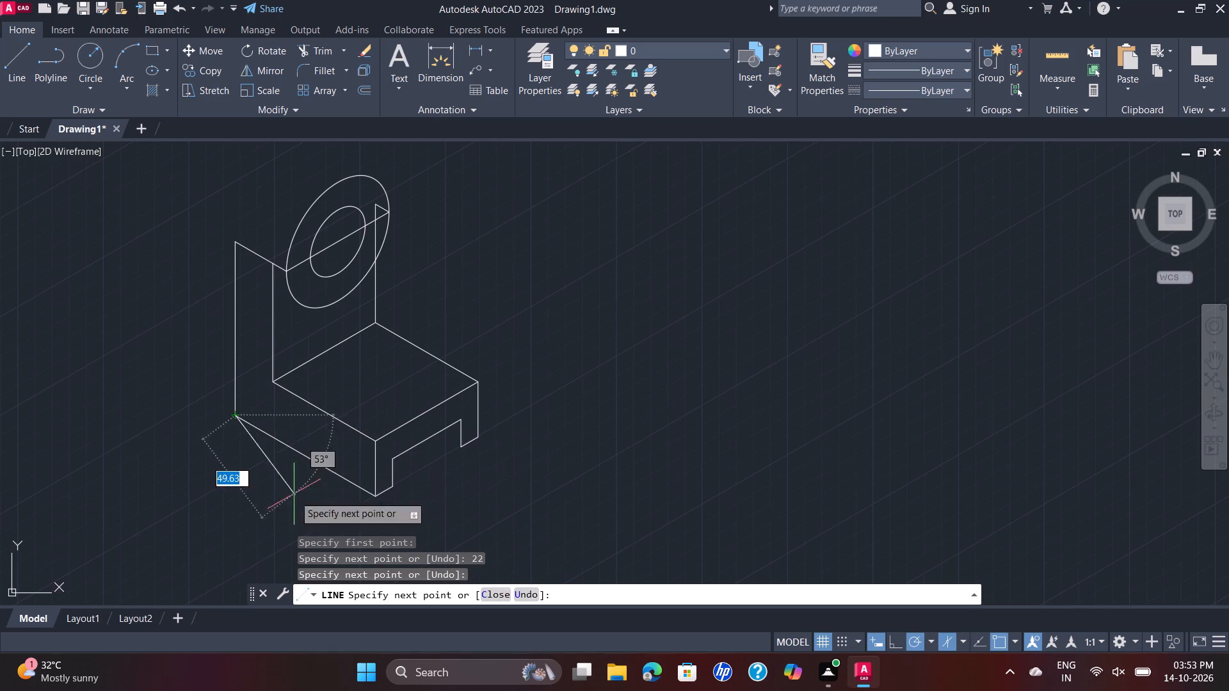
key(Escape)
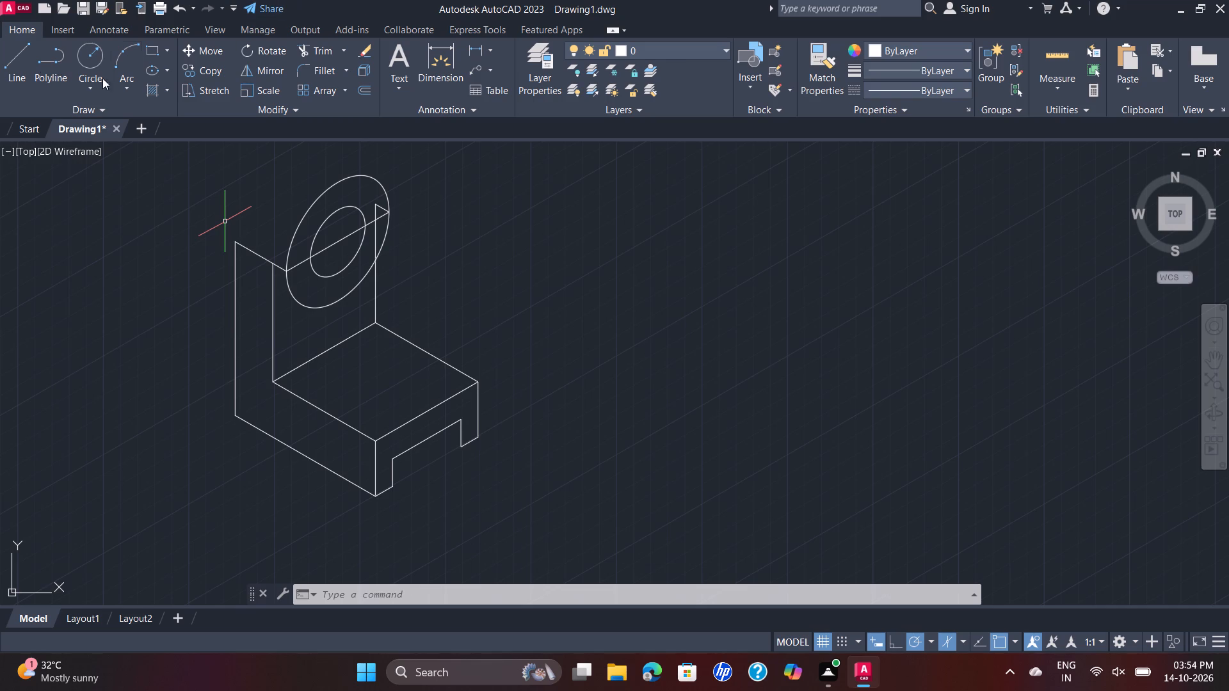
From the top face's far-left corner, draw 12 mm at 150°, 50 mm at 210°, 12 mm at 150°, 50 mm at 30°, and close to the first segment's end.
click(15, 59)
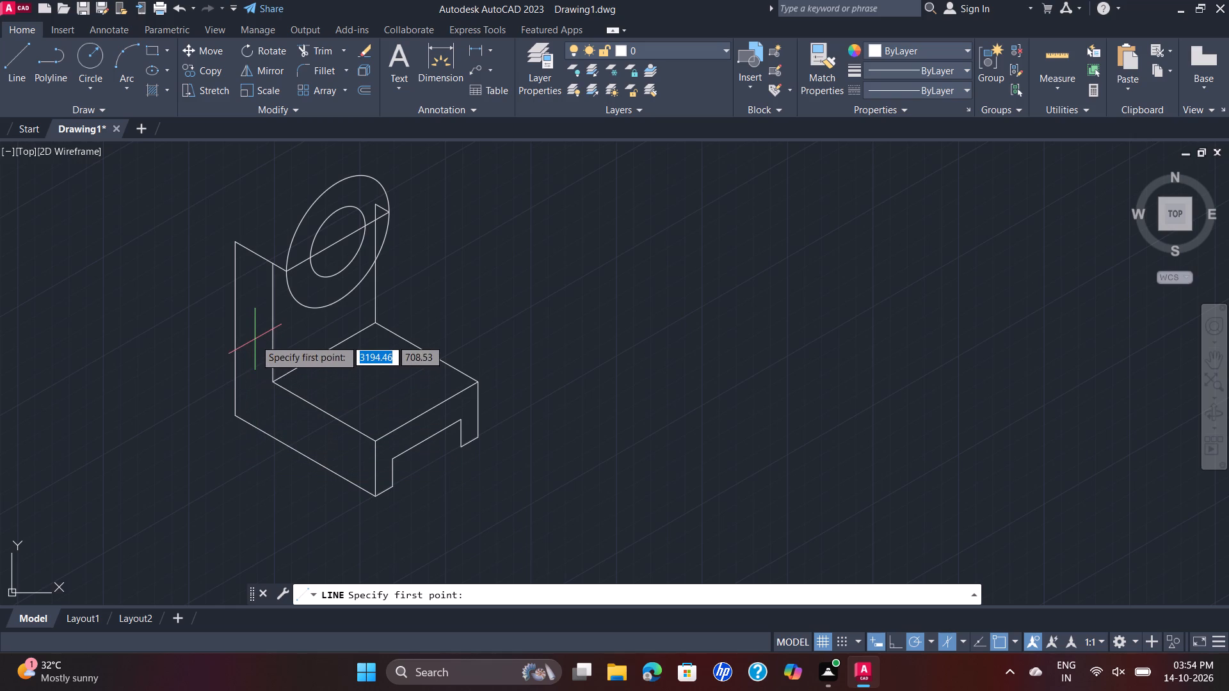
click(273, 377)
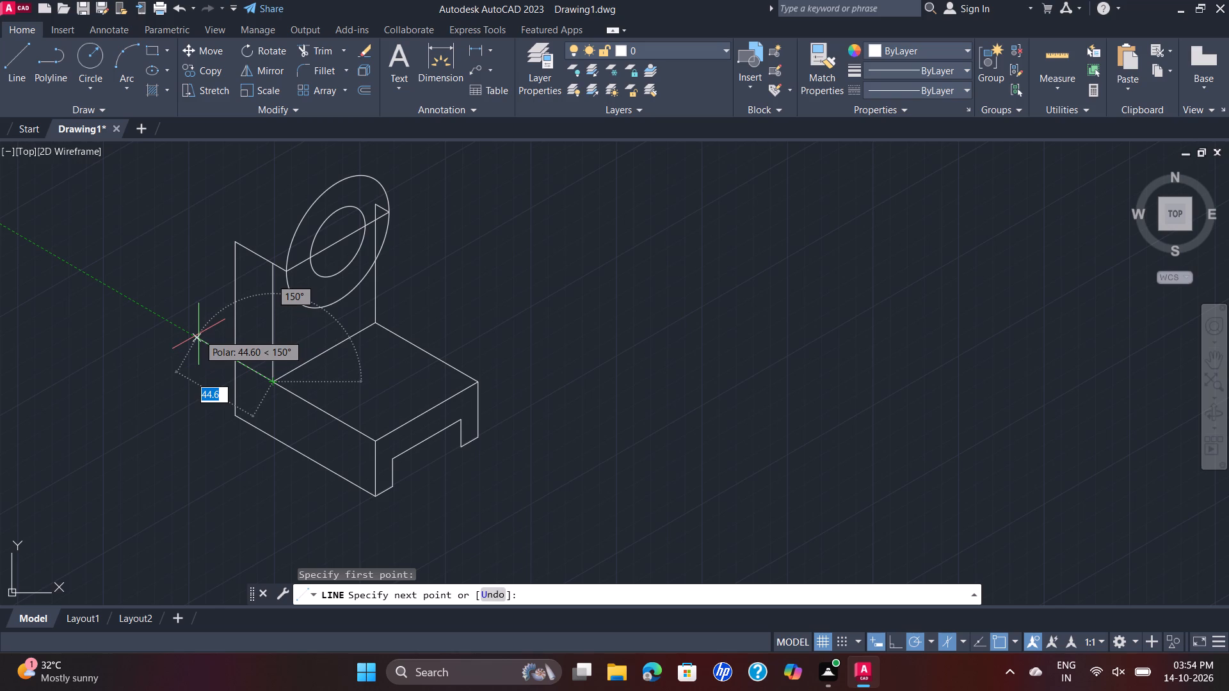
text(12)
key(Return)
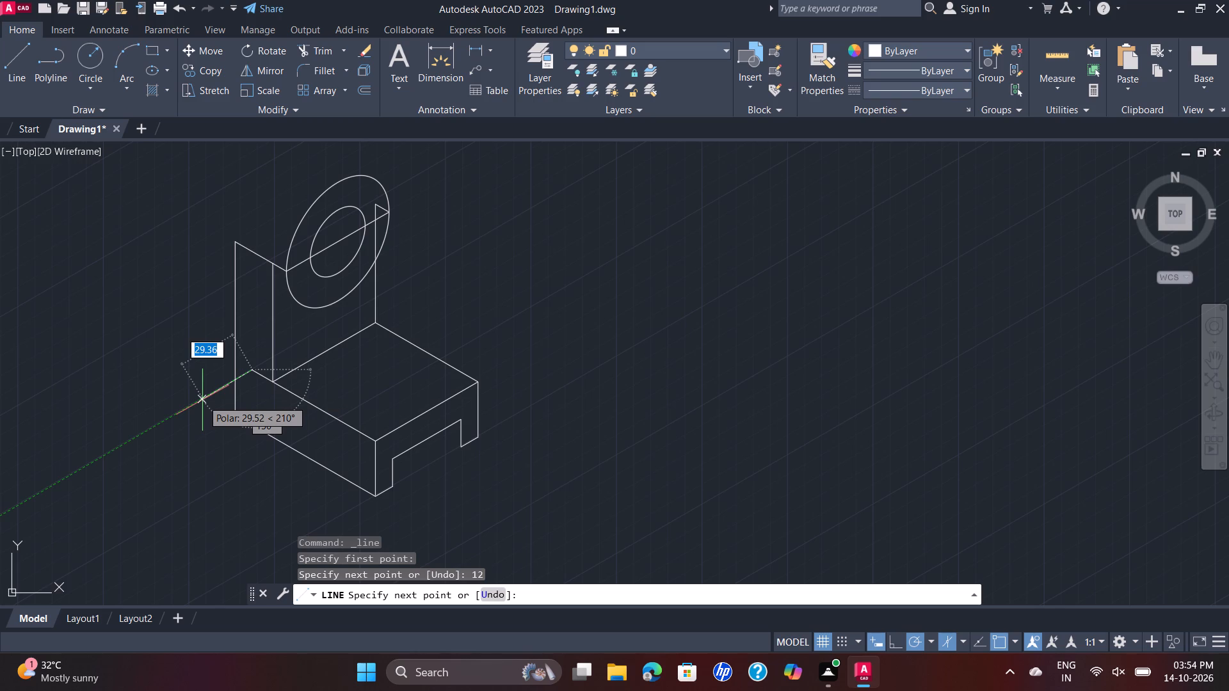
text(50)
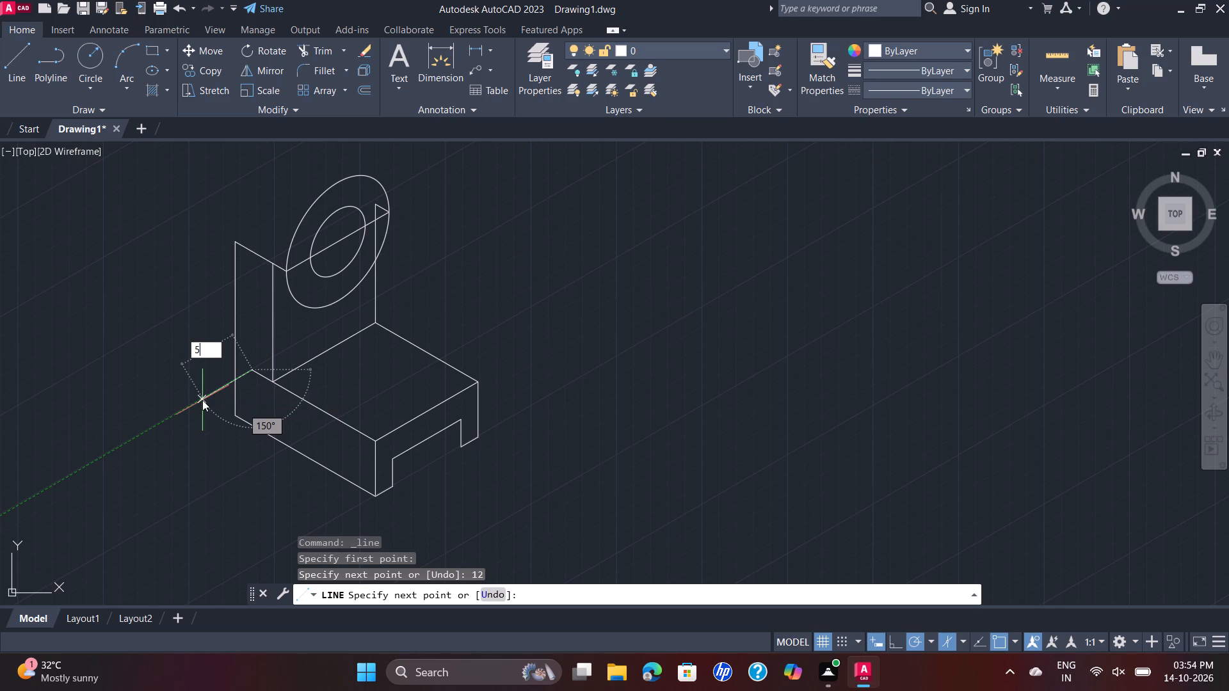
key(Return)
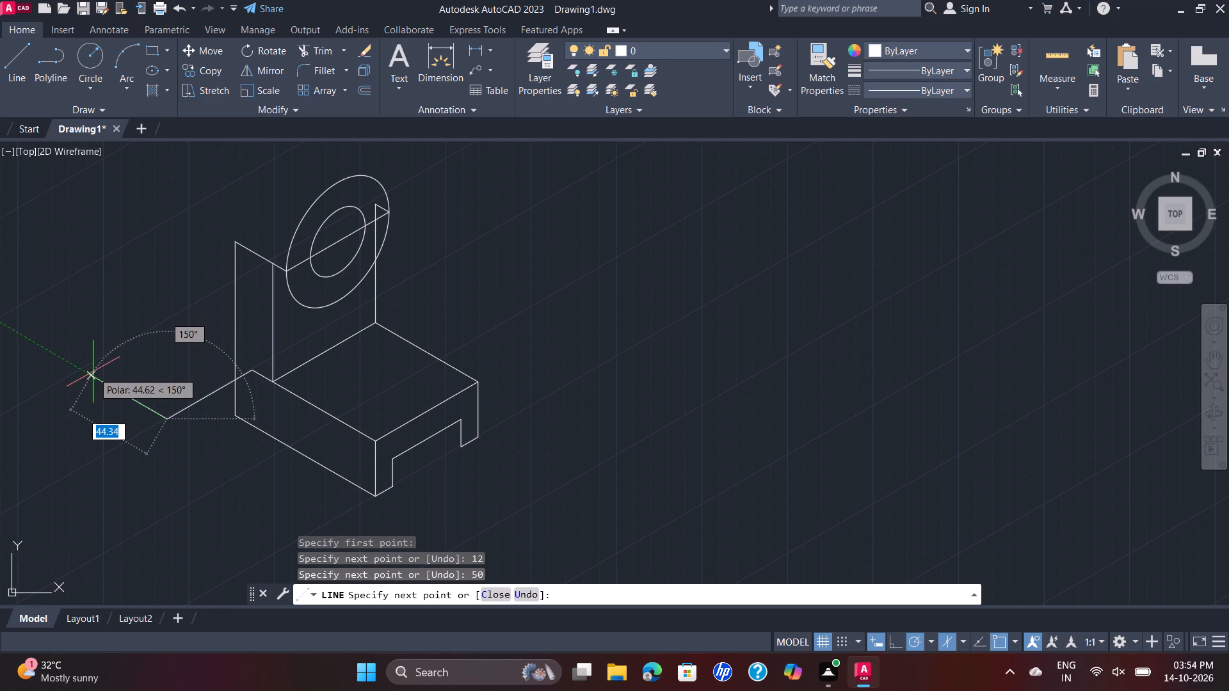
text(12)
key(Return)
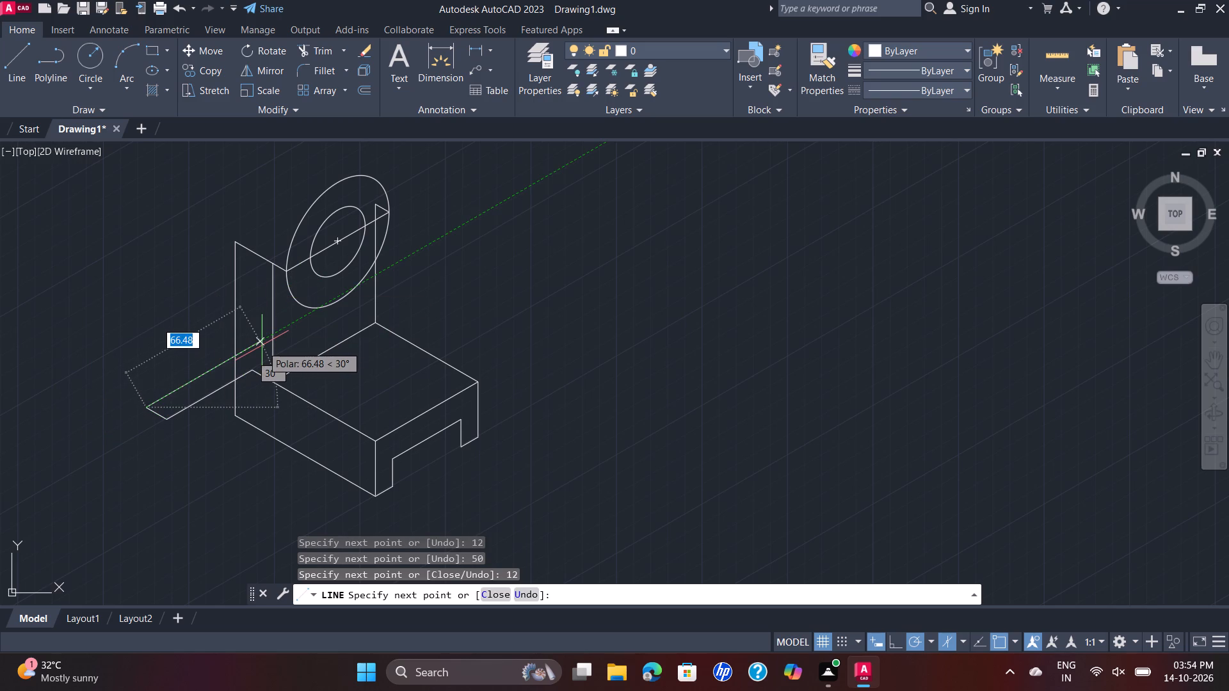
text(50)
key(Return)
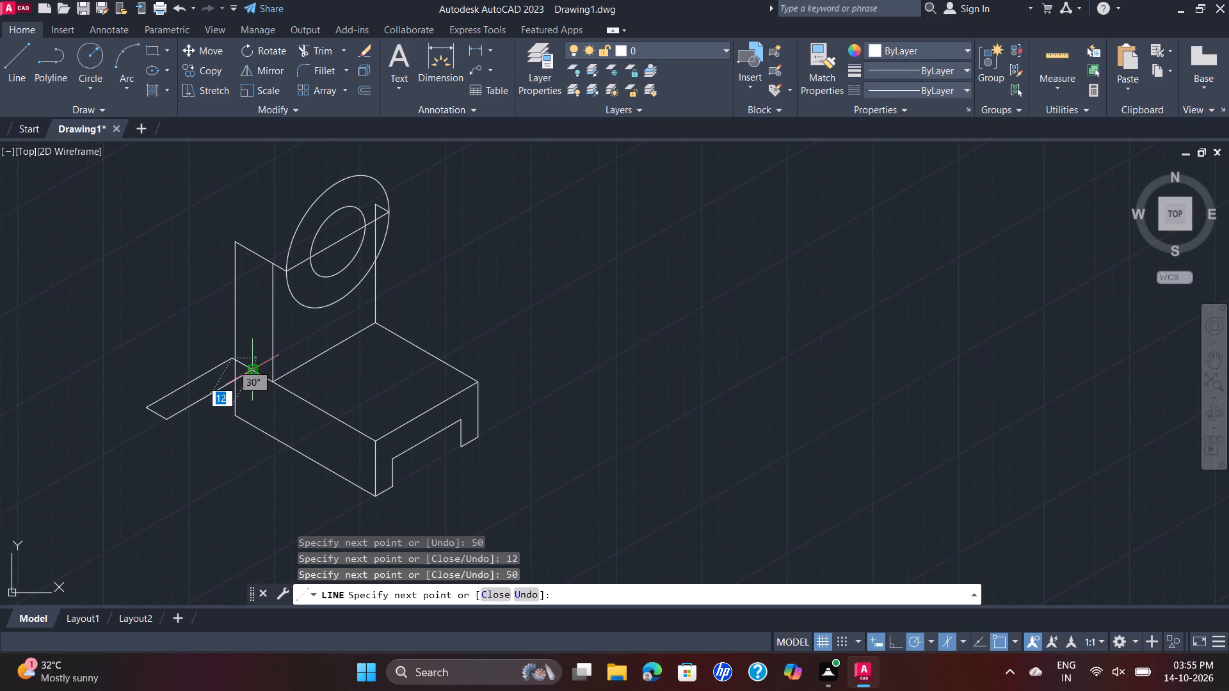
click(252, 368)
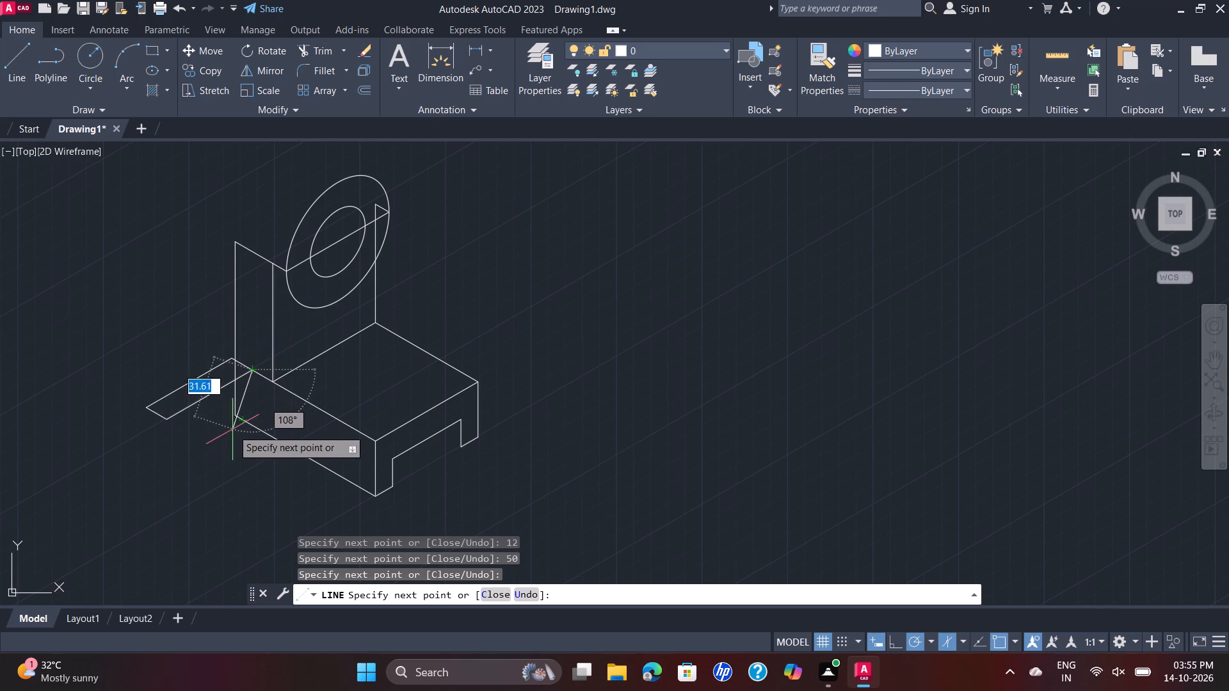
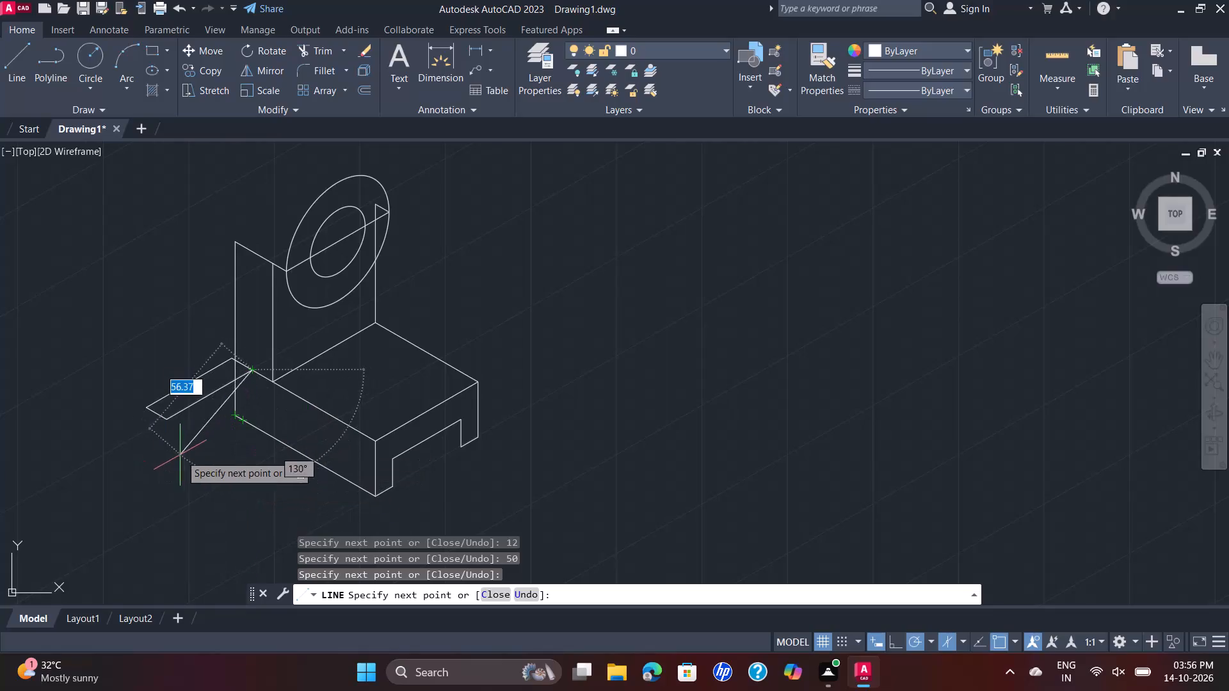
End the Line command with the side projection's 12 by 50 mm outline complete.
key(Escape)
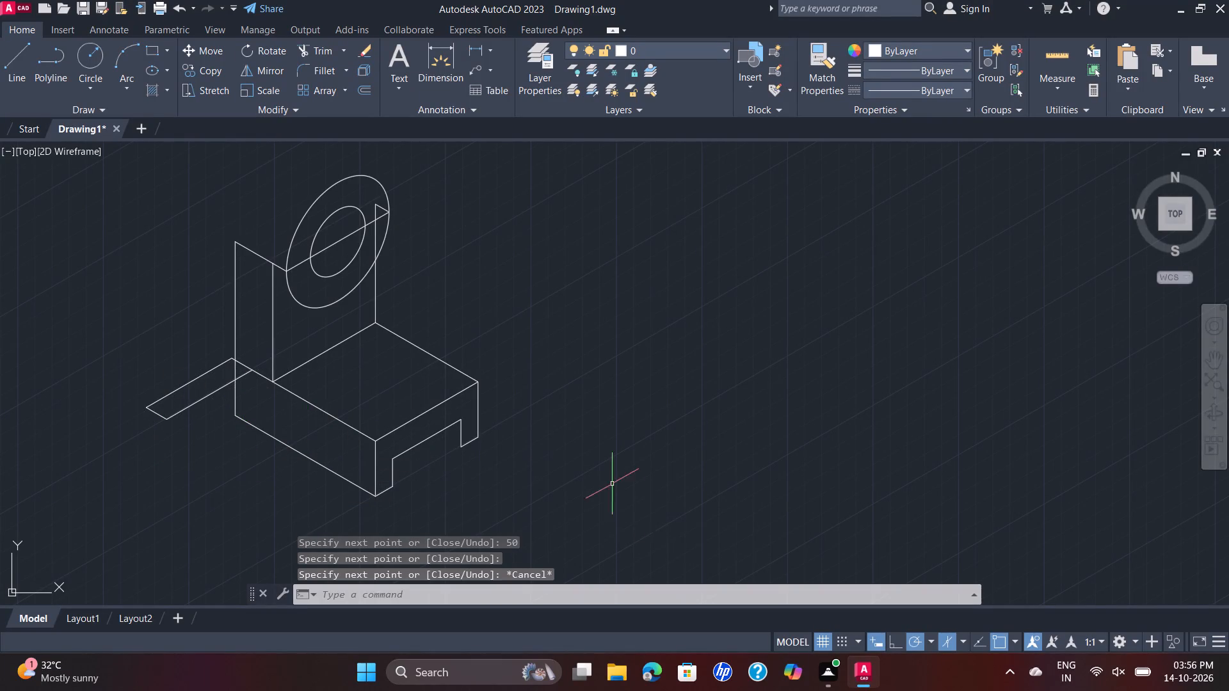
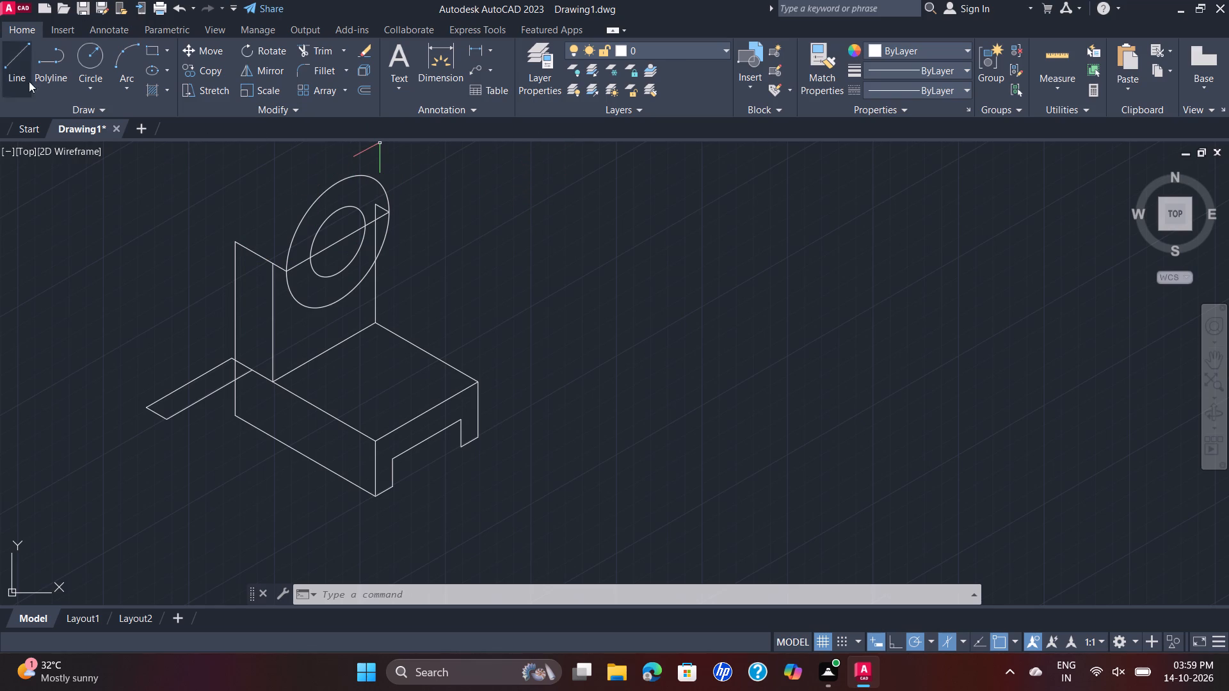
Draw the side projection's long vertical face with lines 12 mm down, 50 mm along and back up to the top outline's outer corner.
click(24, 58)
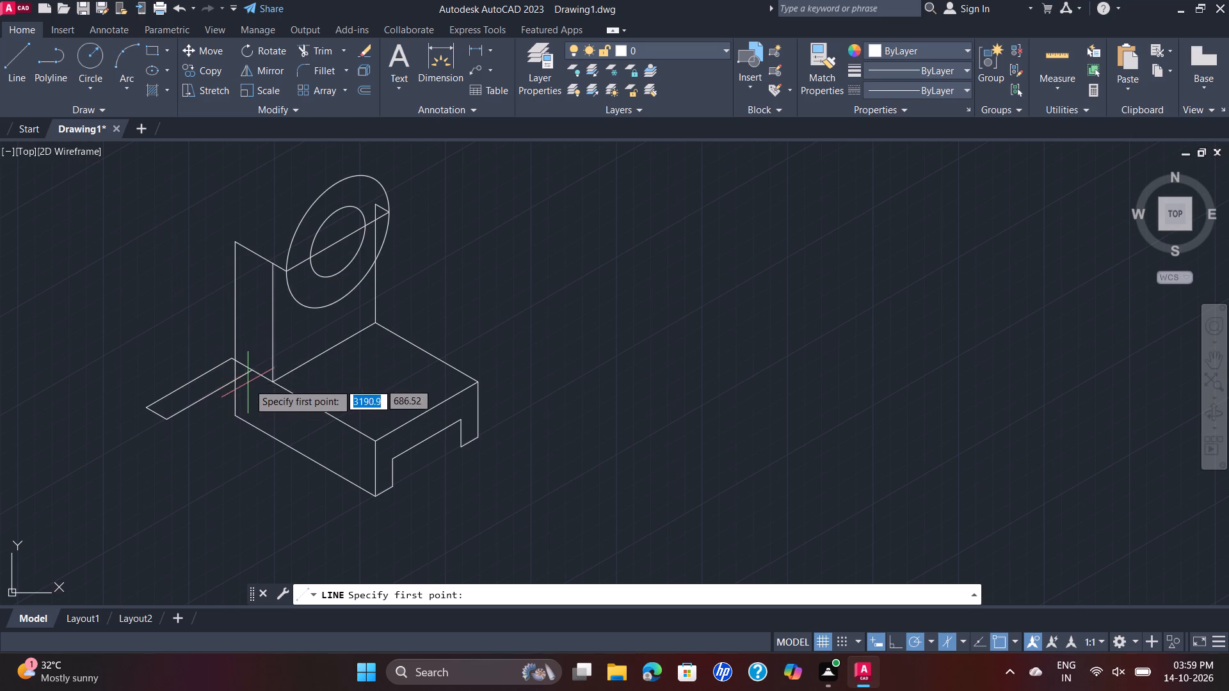
click(246, 374)
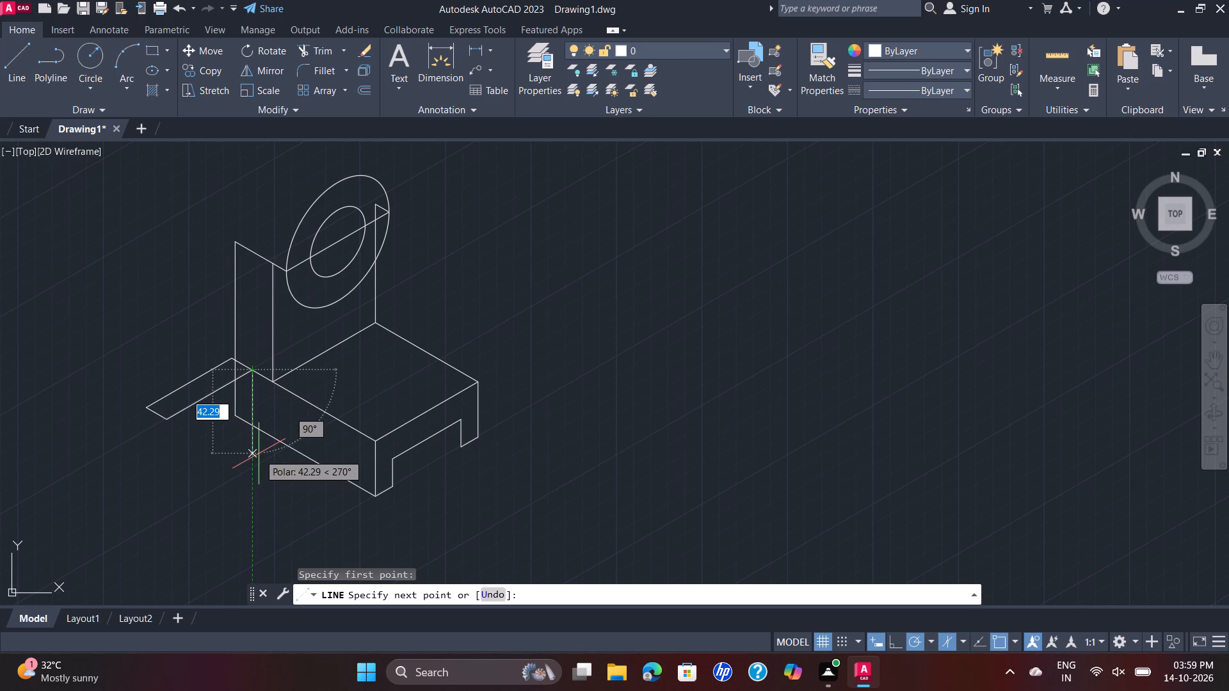
text(12)
key(Return)
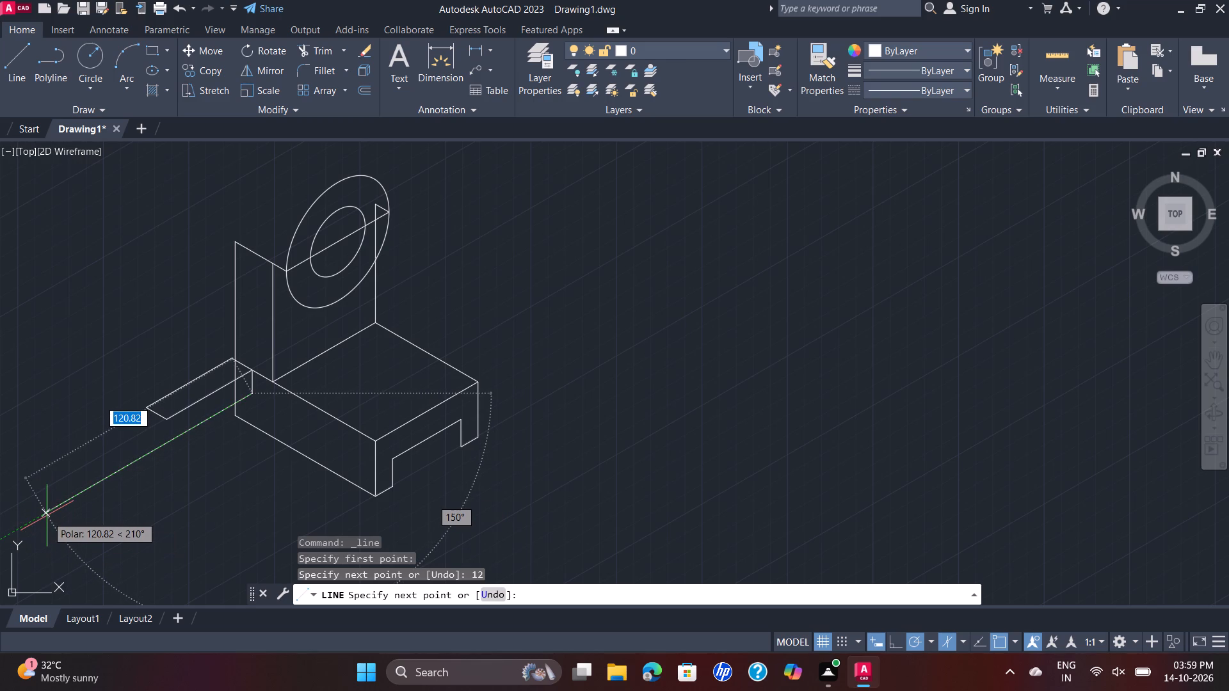
text(50)
key(Return)
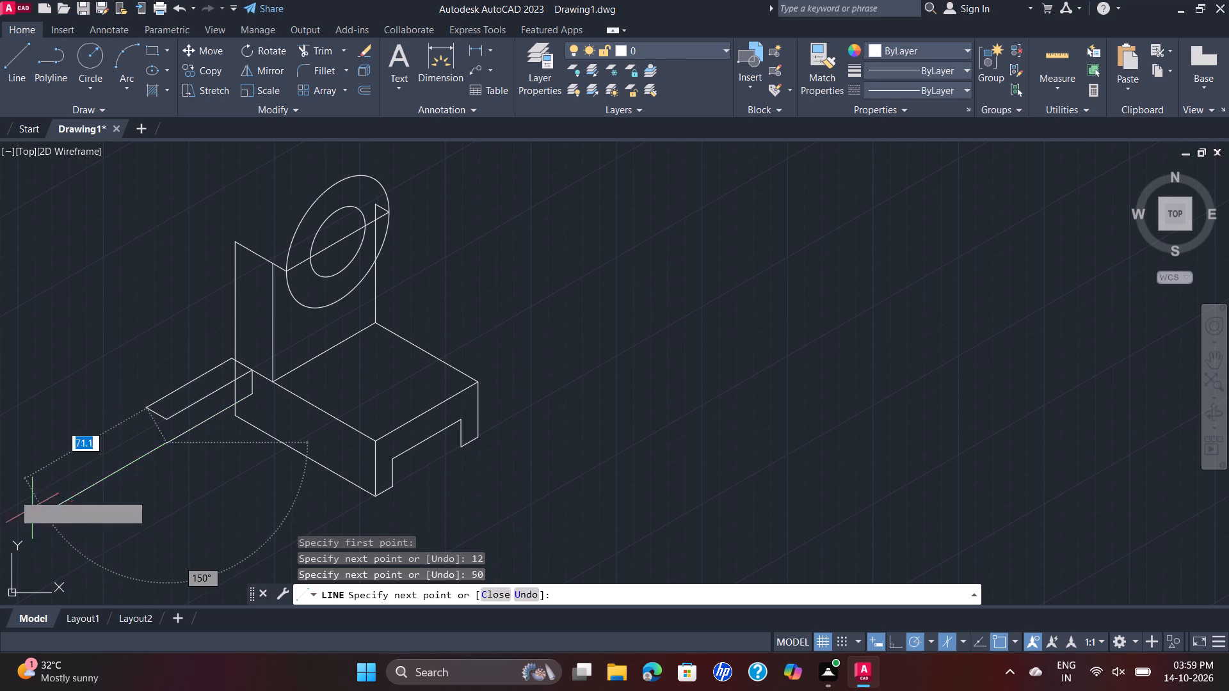
click(166, 419)
key(Escape)
Close the side projection's outer end face with a 12 mm vertical line and a bottom edge joining the long face's lower corner.
key(space)
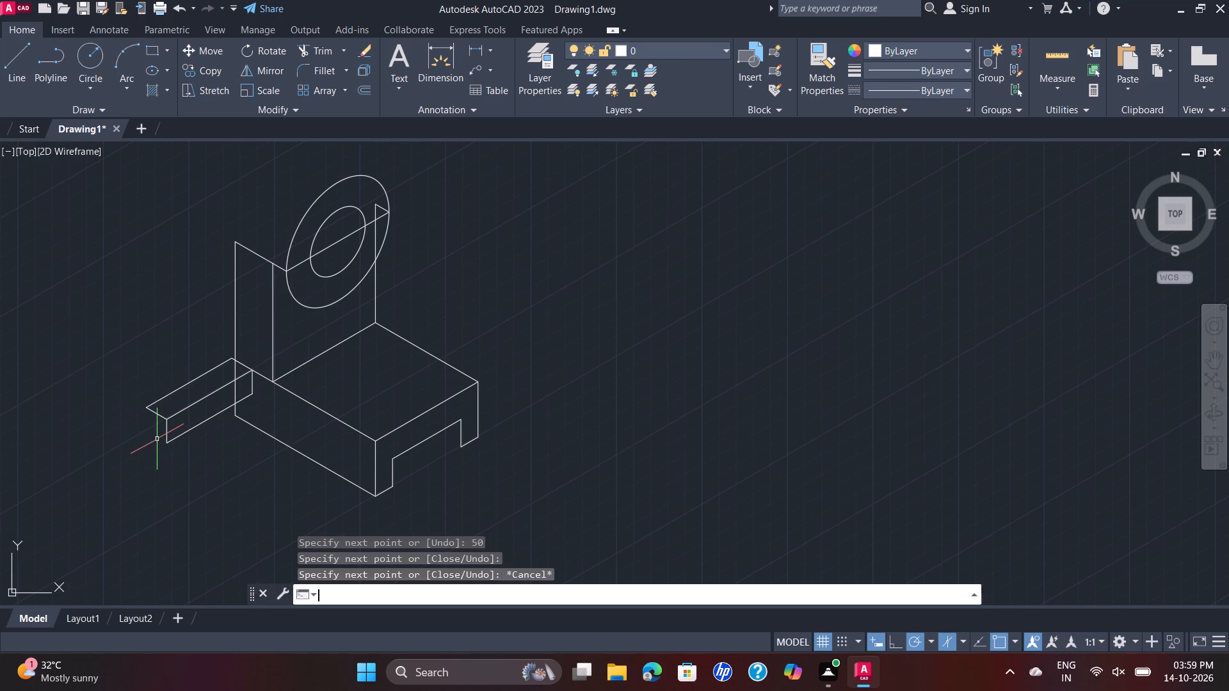
click(143, 410)
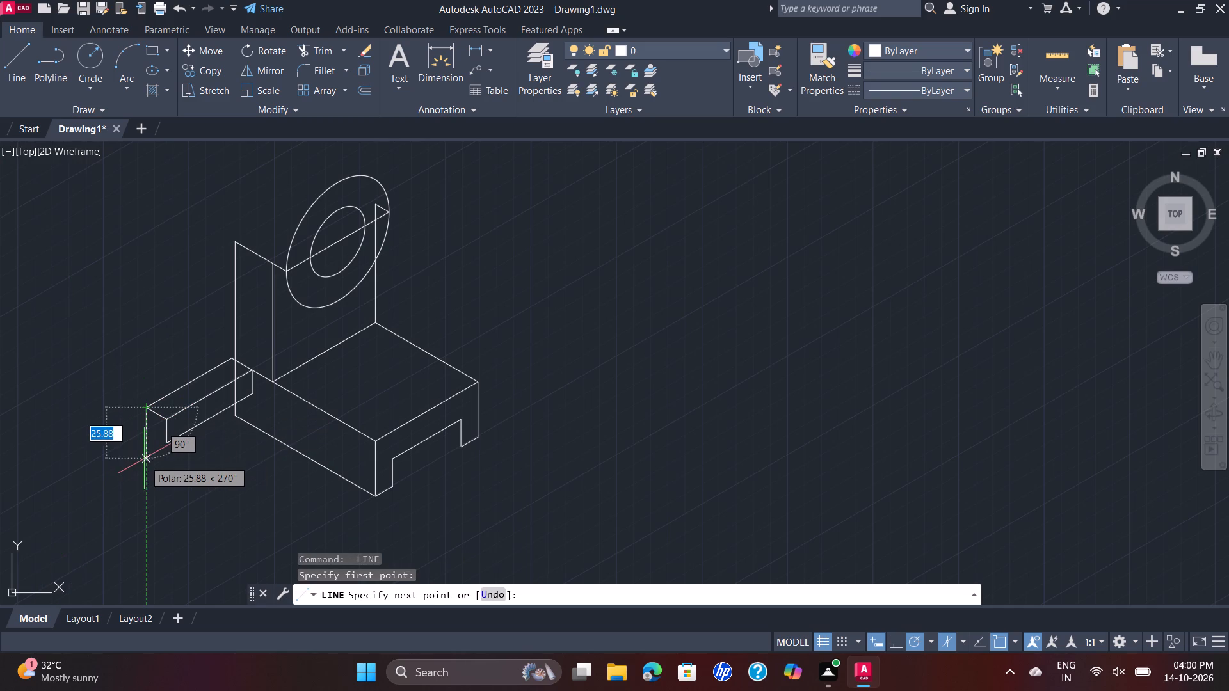
text(12)
key(Return)
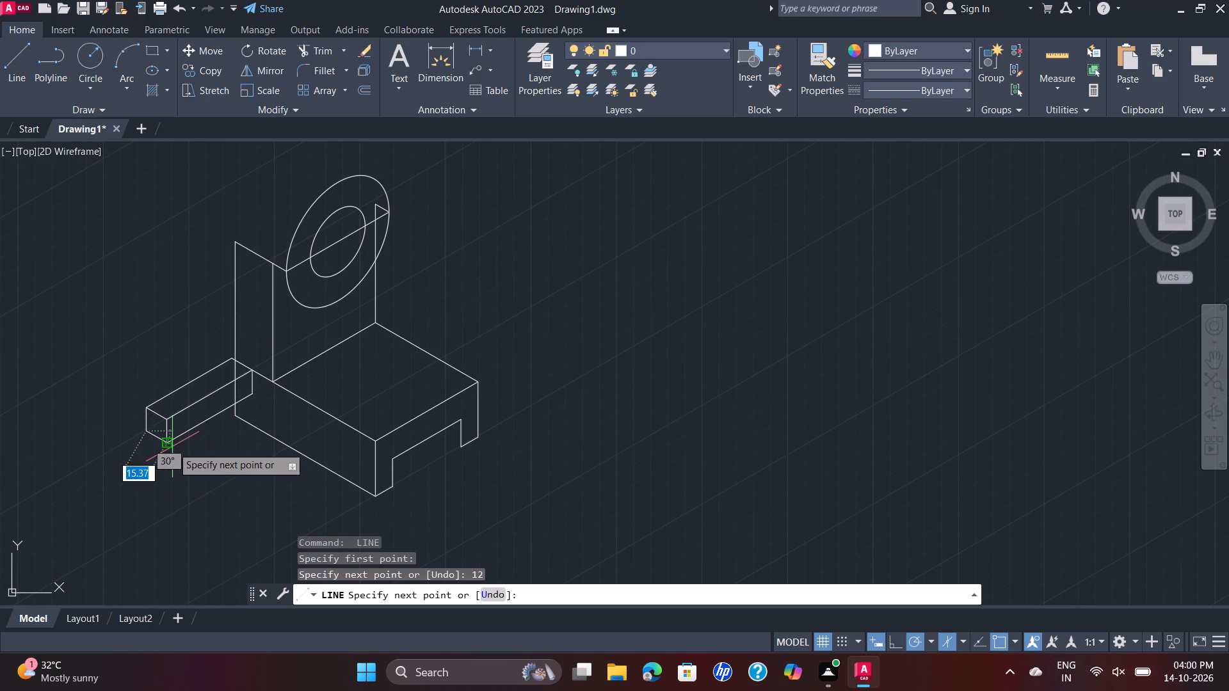
click(170, 445)
key(Escape)
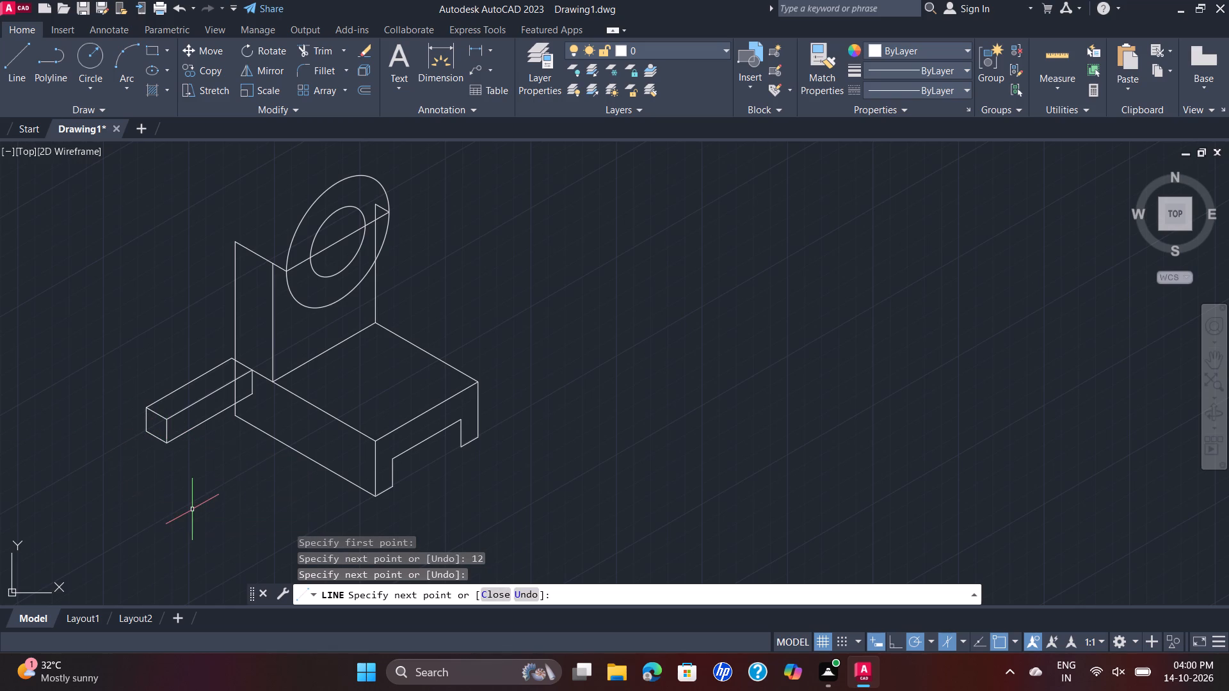
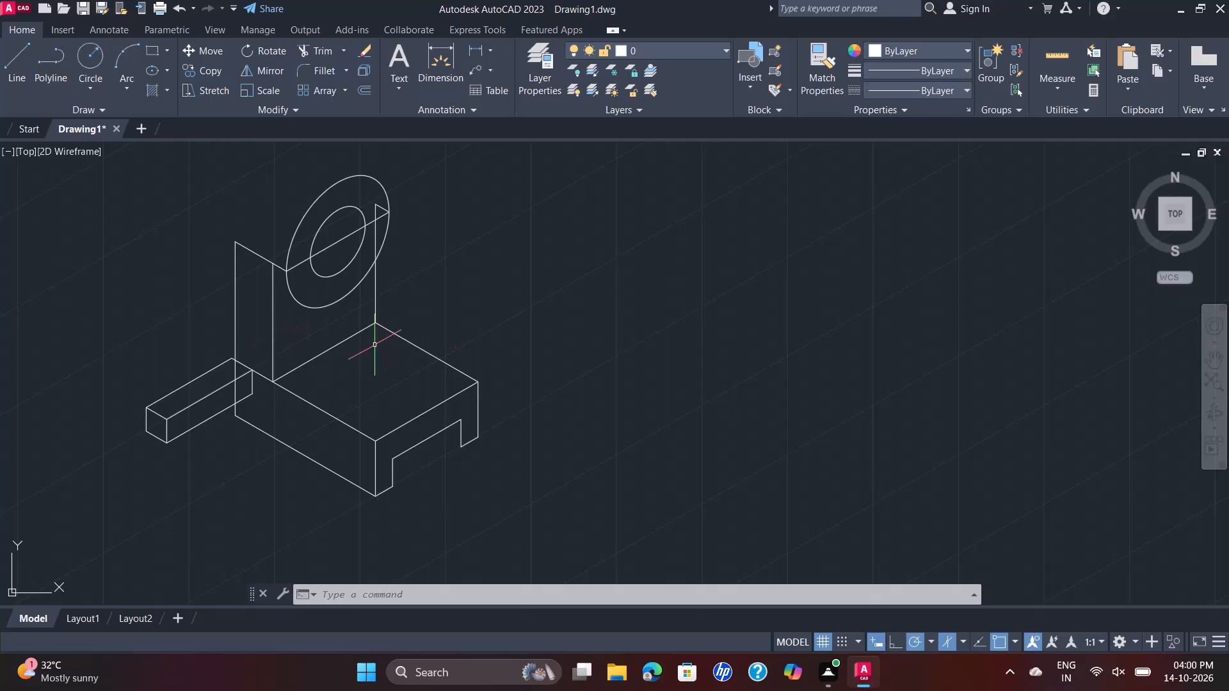
Draw a 32 mm diameter isocircle on the top isoplane in the empty space beside the bracket.
text(el)
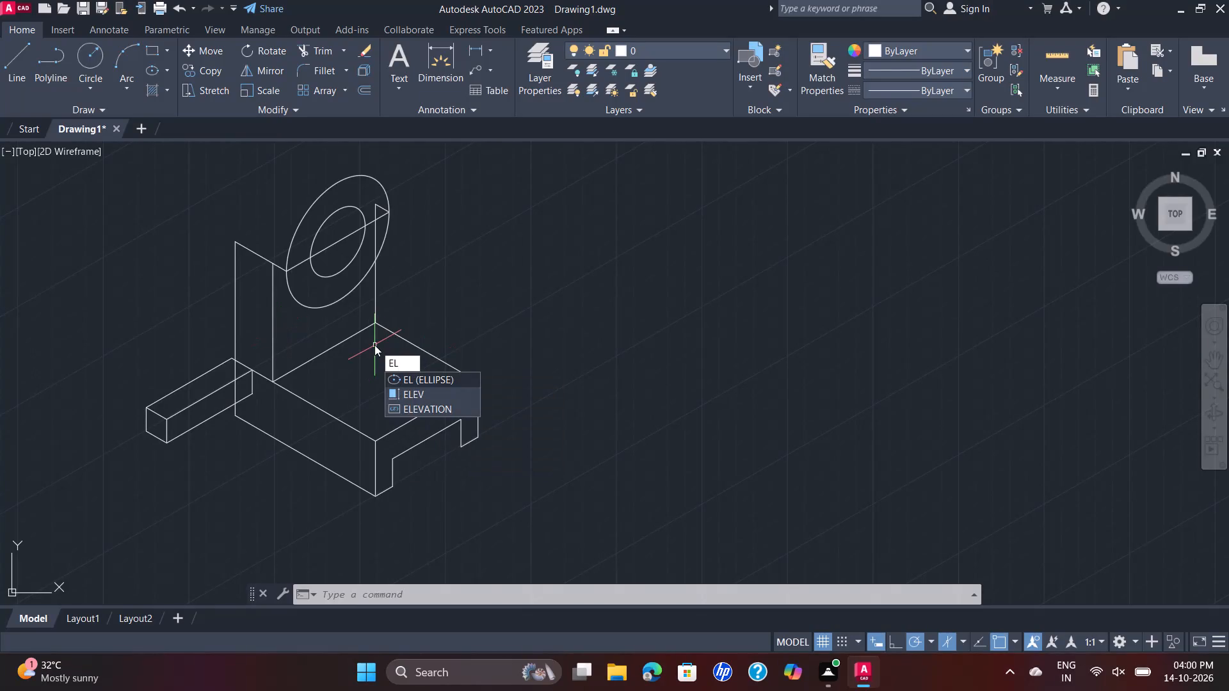
key(Return)
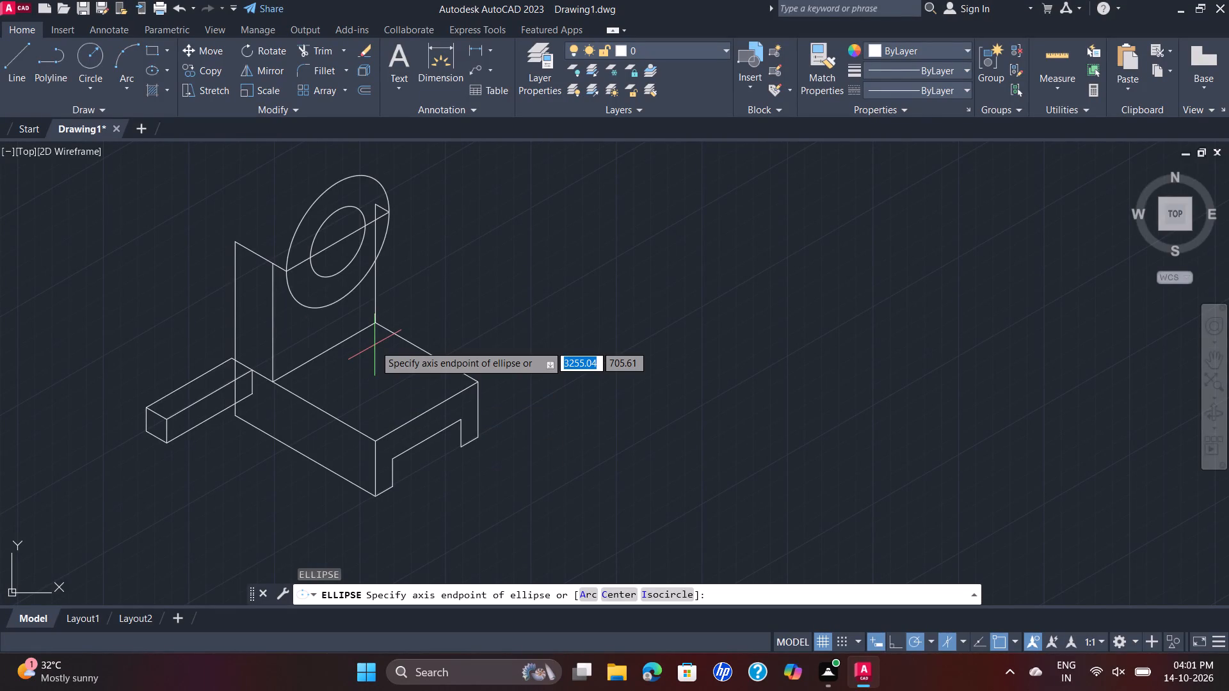
text(is)
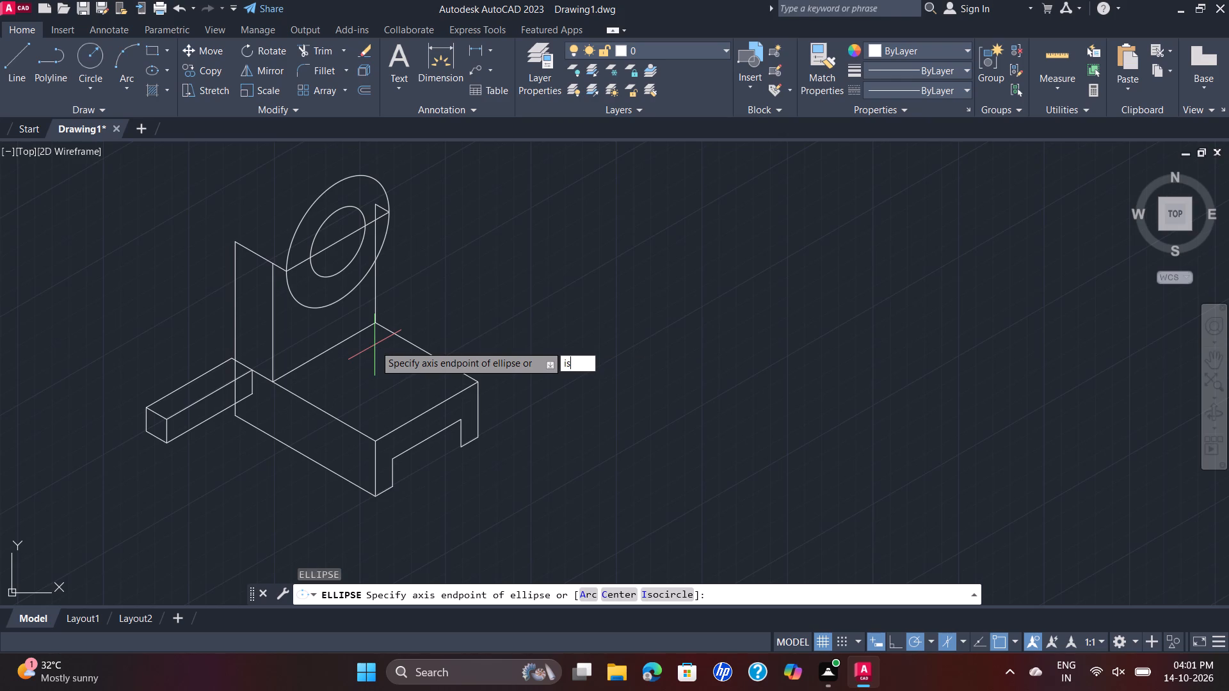
key(o)
key(Return)
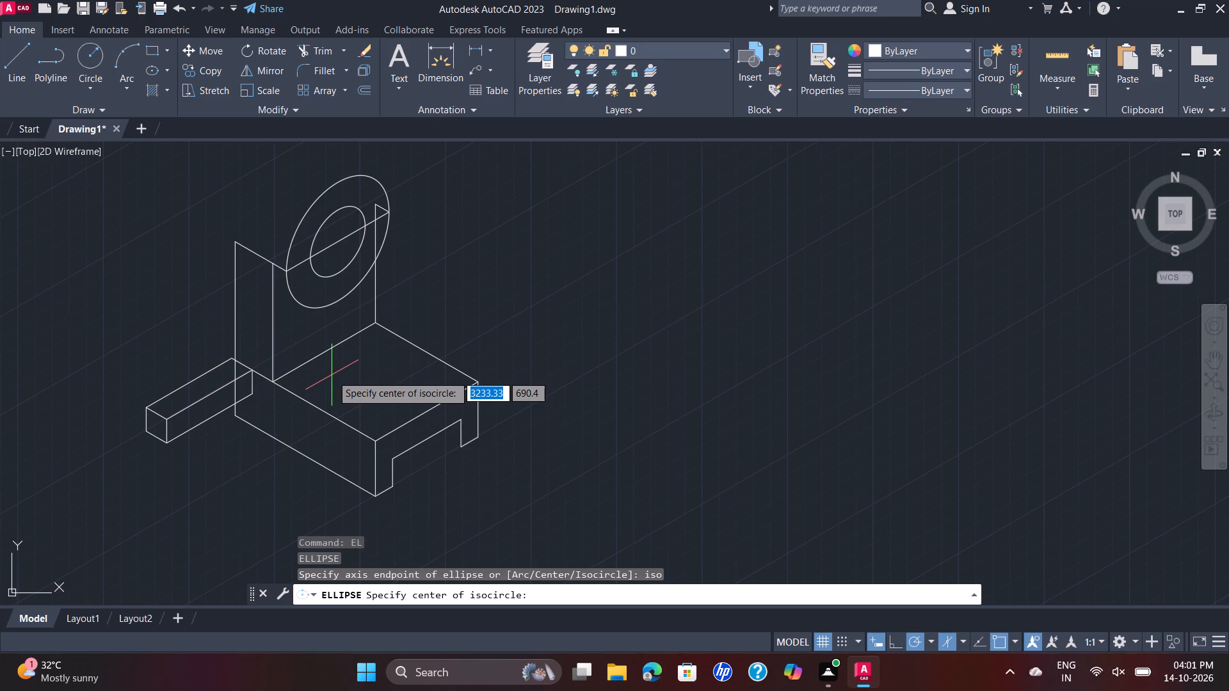
click(608, 349)
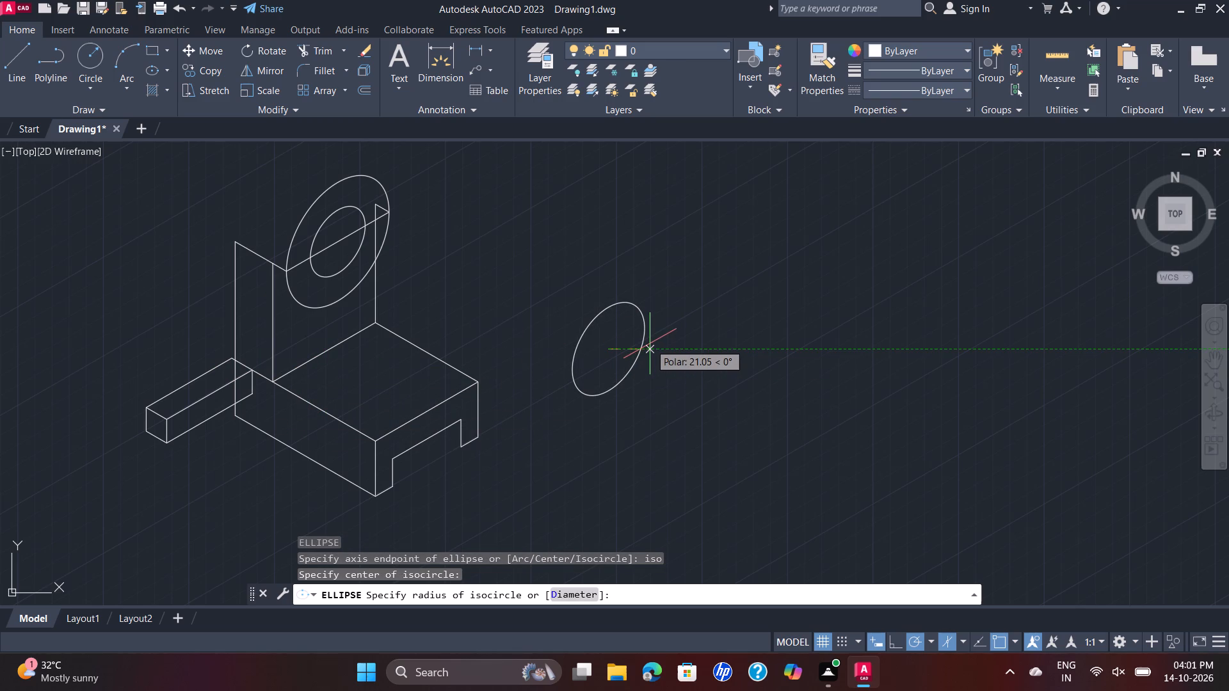
key(F5)
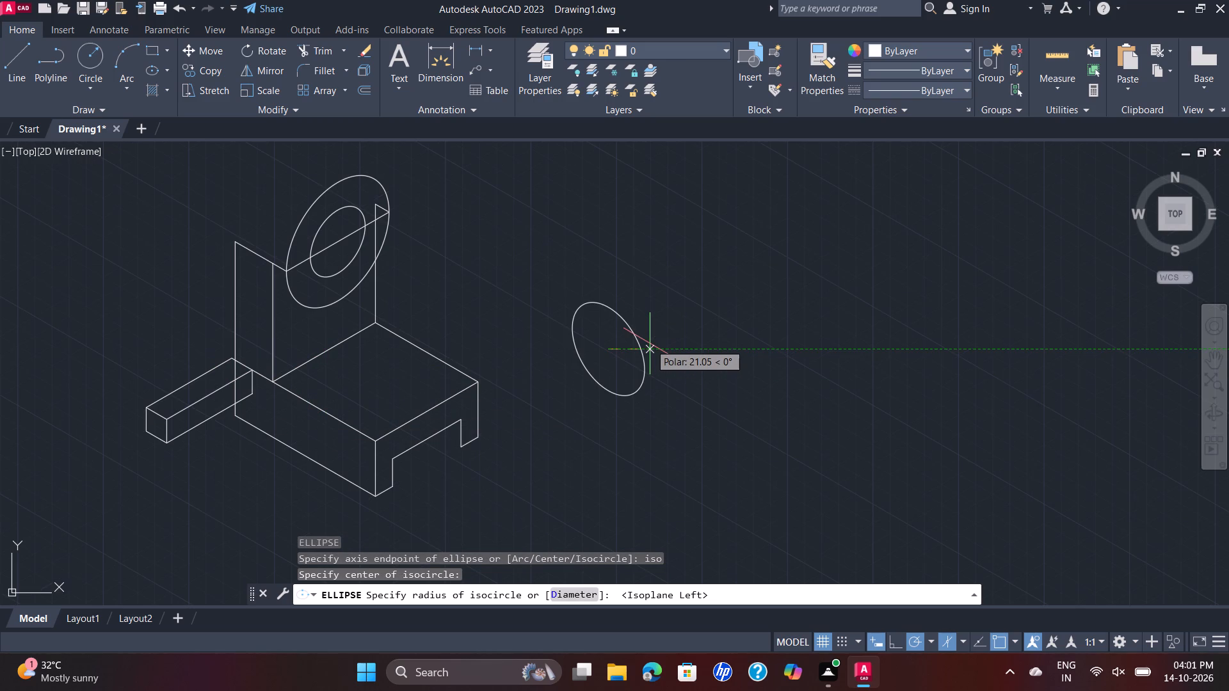
key(F5)
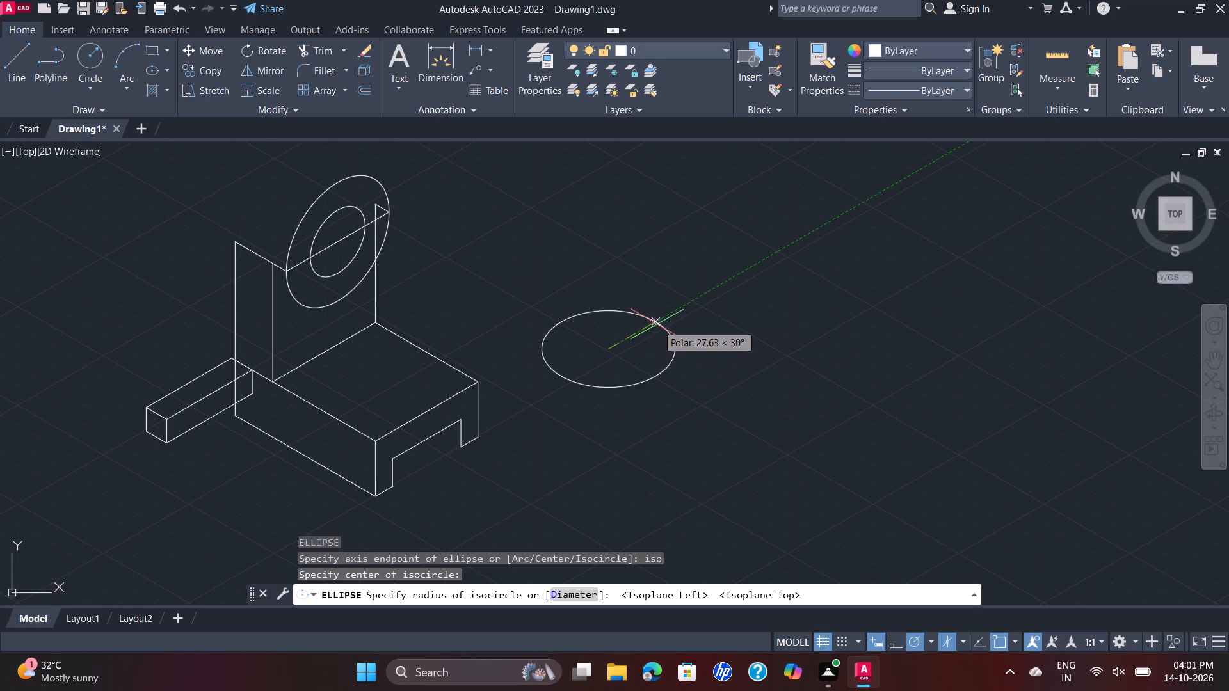
key(d)
key(Return)
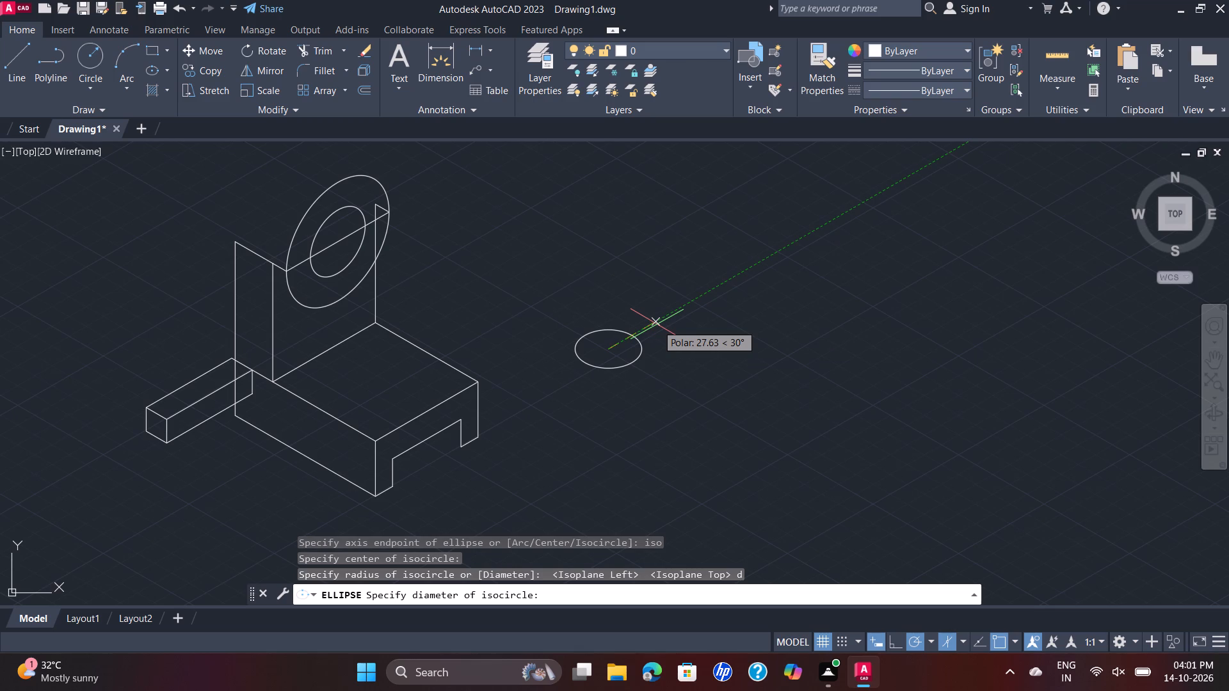
text(32)
key(Return)
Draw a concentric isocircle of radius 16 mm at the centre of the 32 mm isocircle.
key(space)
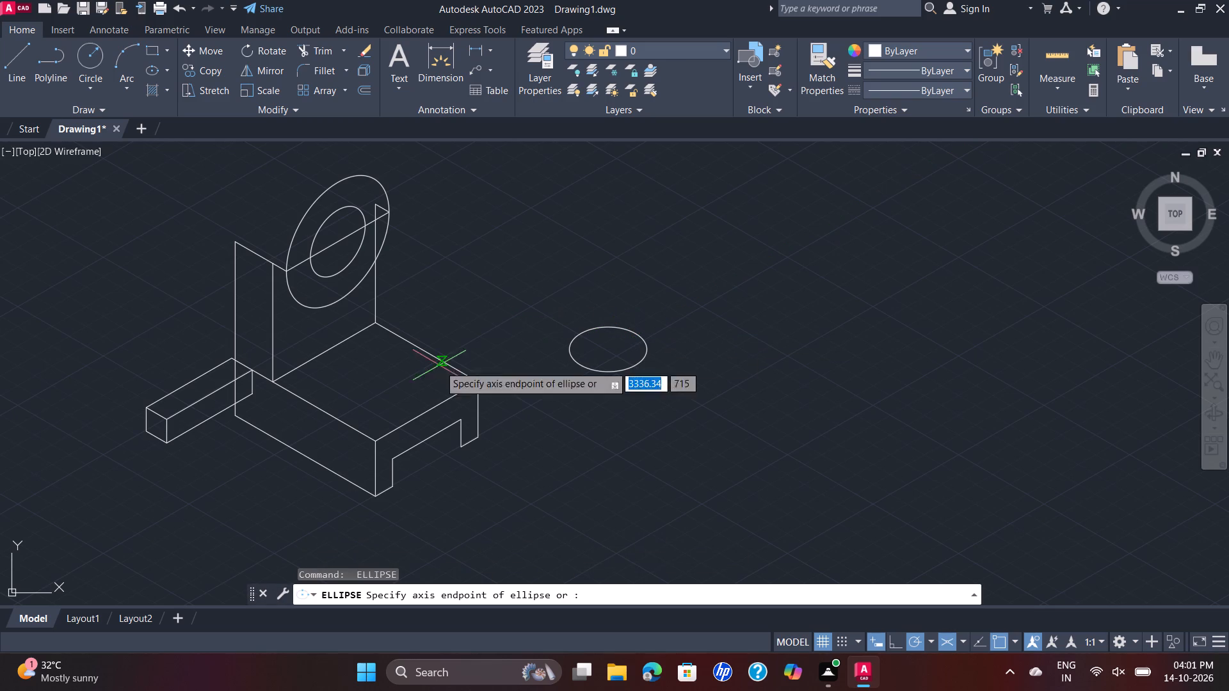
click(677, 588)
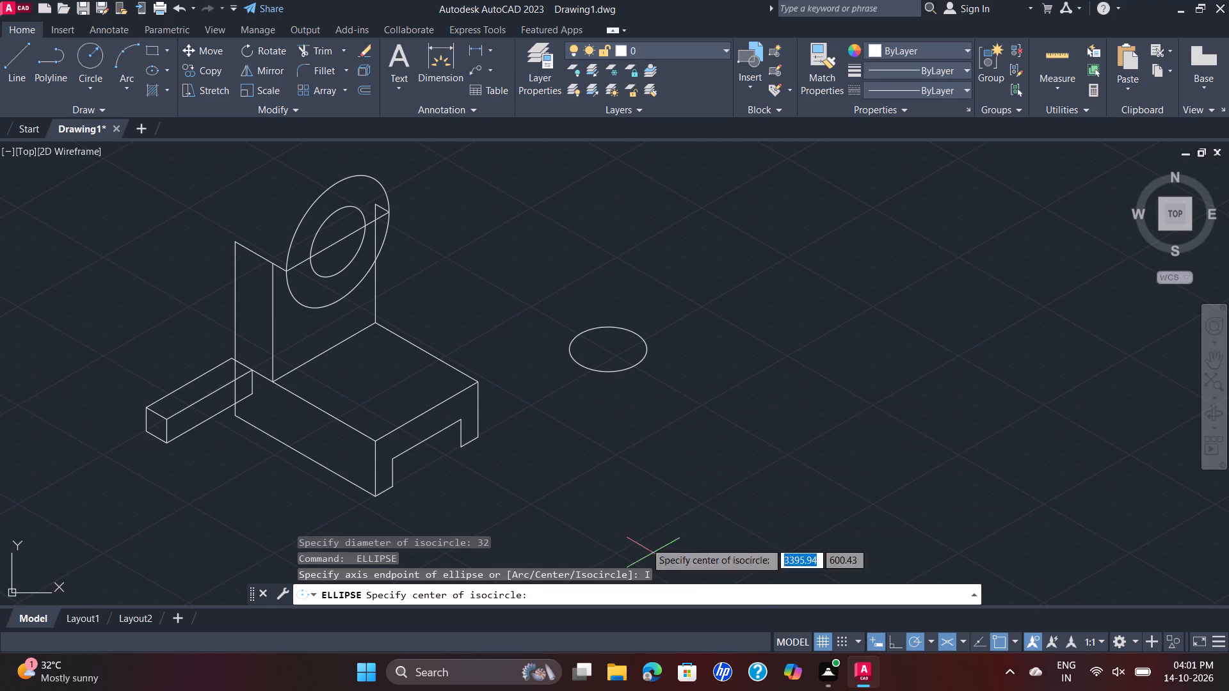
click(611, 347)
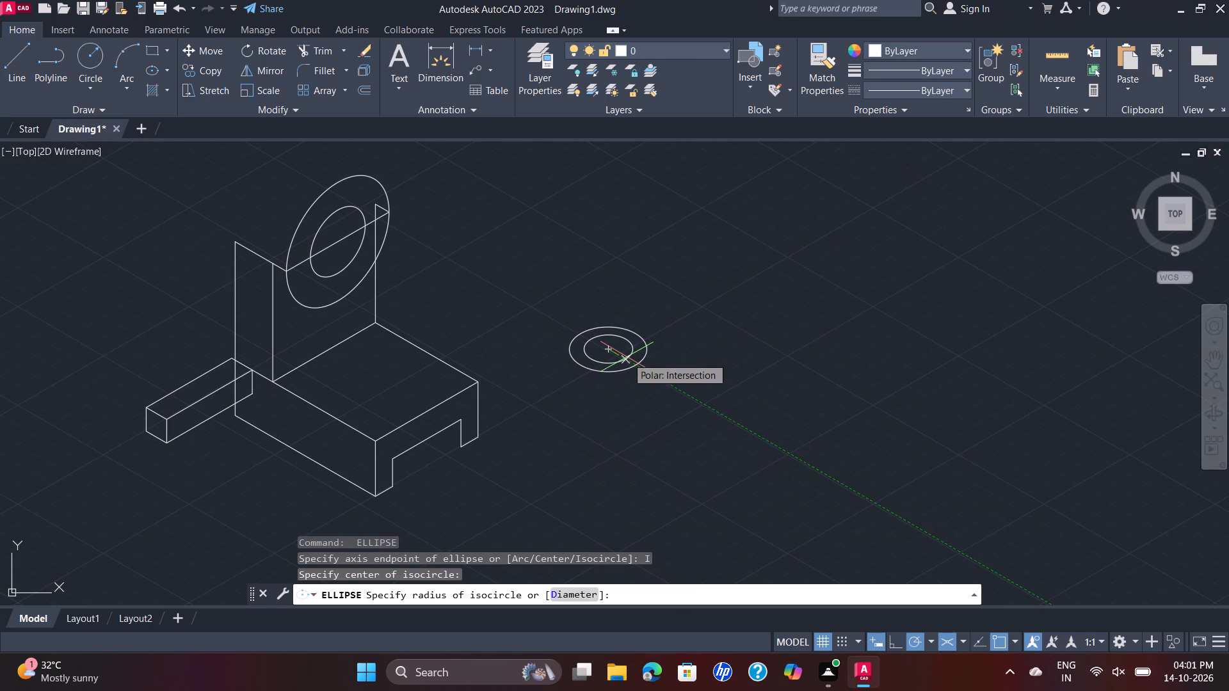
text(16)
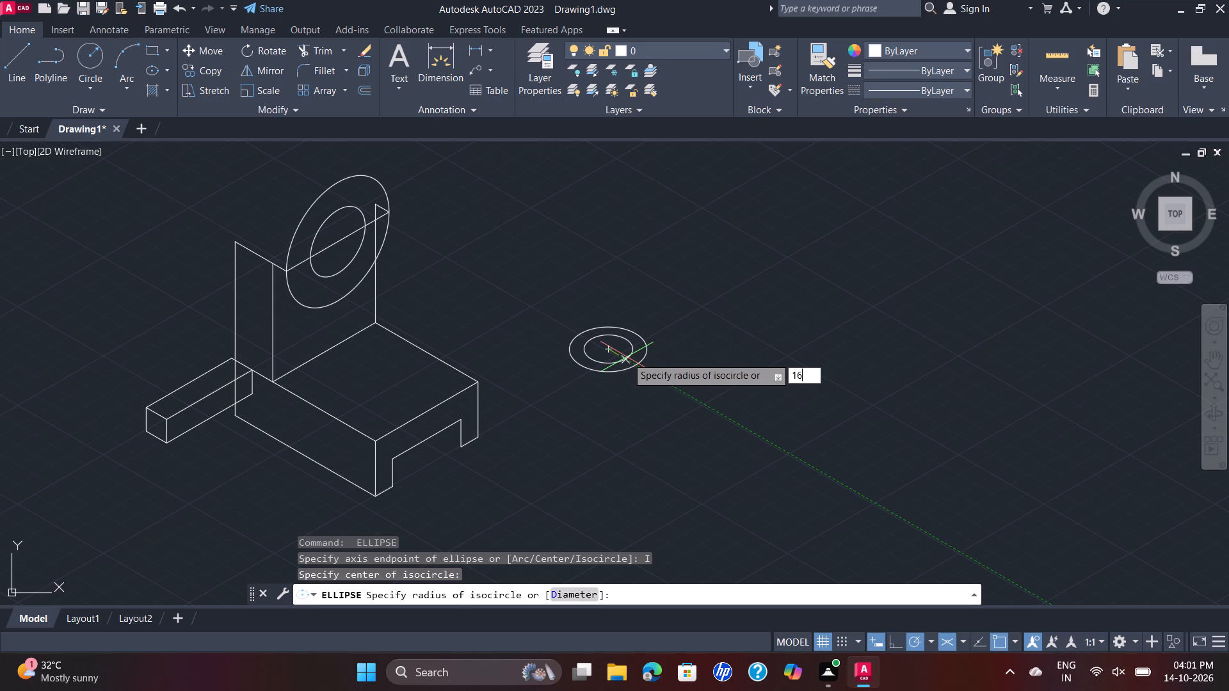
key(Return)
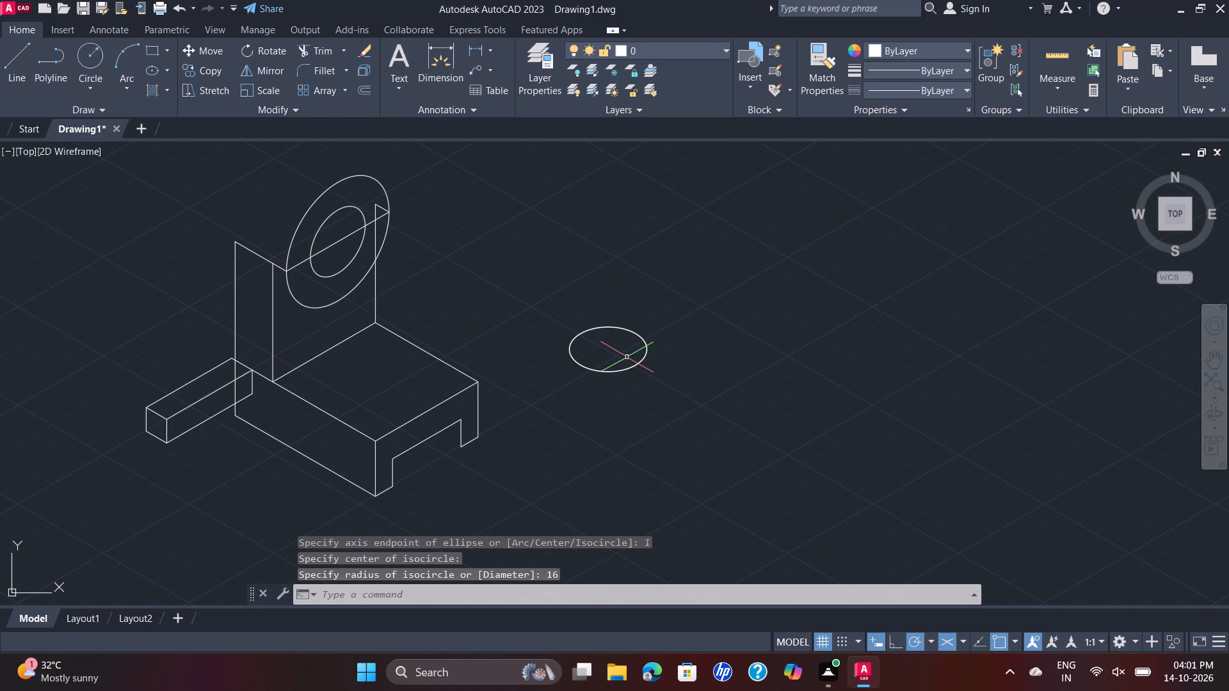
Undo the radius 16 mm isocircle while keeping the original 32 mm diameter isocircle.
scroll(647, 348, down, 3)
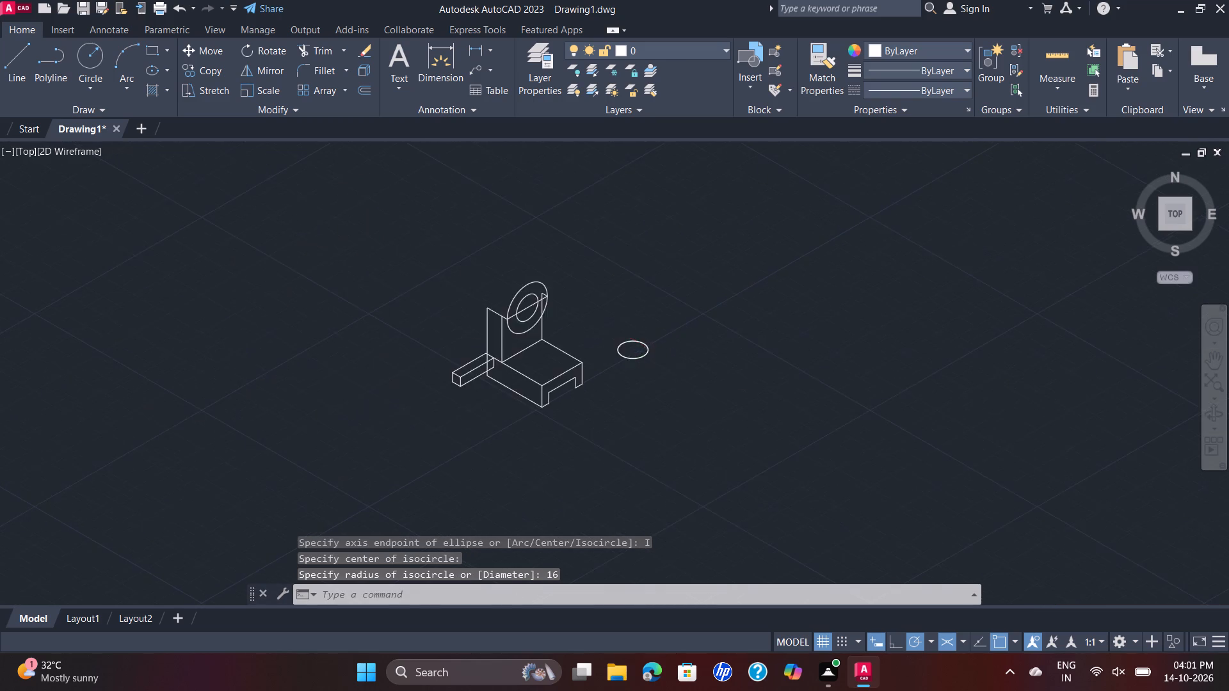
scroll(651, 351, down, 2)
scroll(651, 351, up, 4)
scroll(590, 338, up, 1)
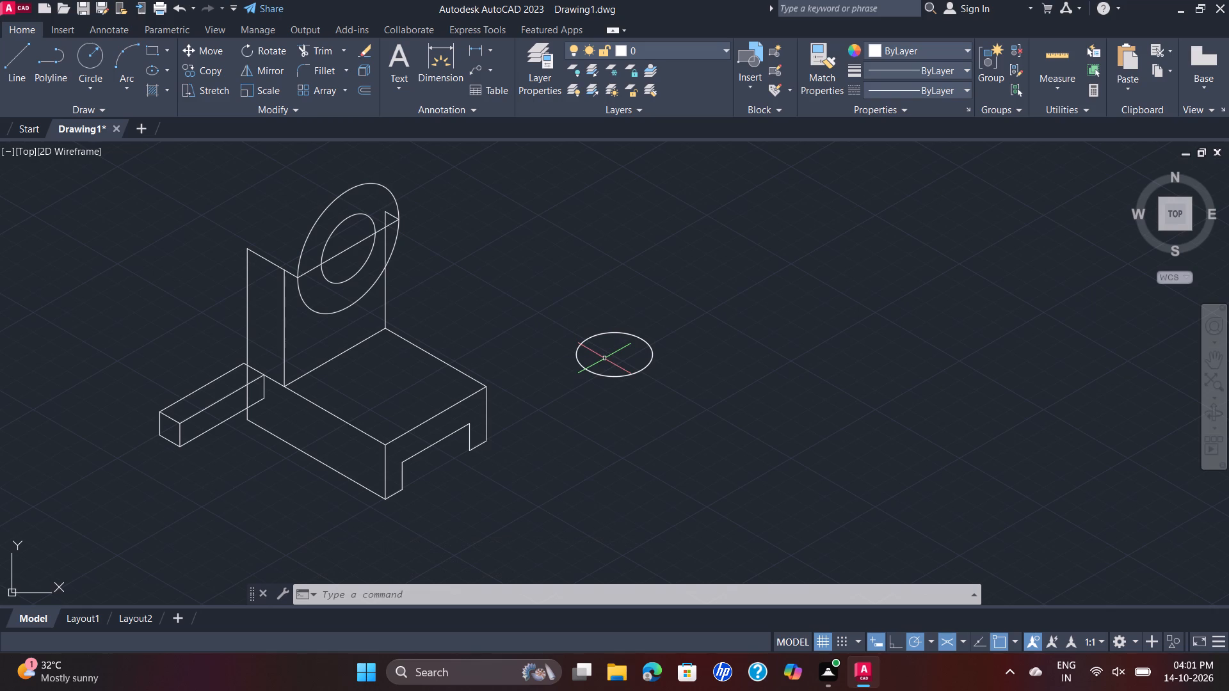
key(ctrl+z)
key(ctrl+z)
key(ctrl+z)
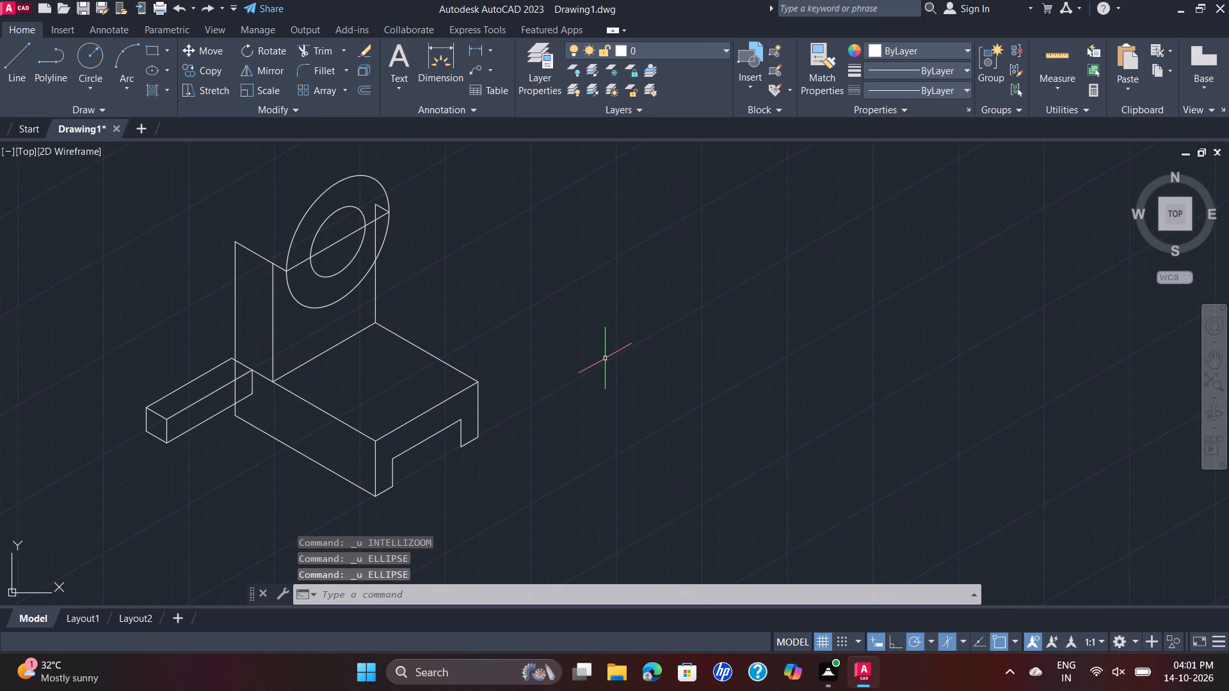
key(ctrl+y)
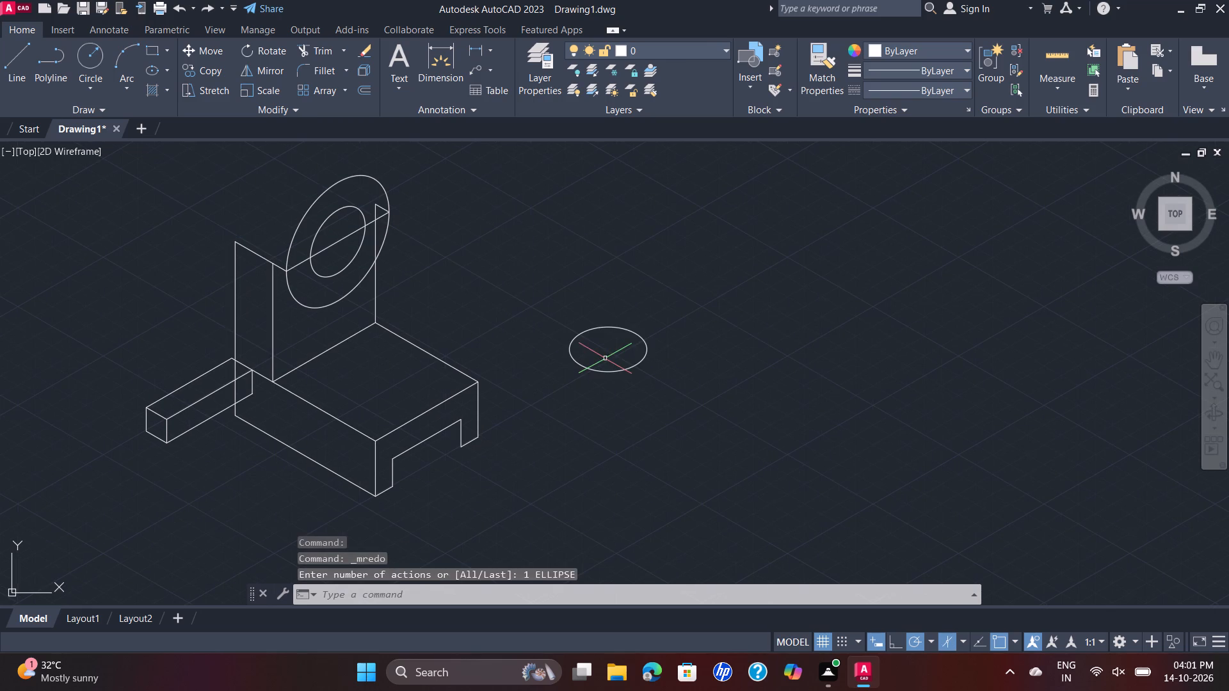
Draw a 16 mm diameter isocircle on the top isoplane, concentric with the 32 mm isocircle beside the bracket.
right_click(605, 358)
scroll(605, 358, up, 1)
click(543, 305)
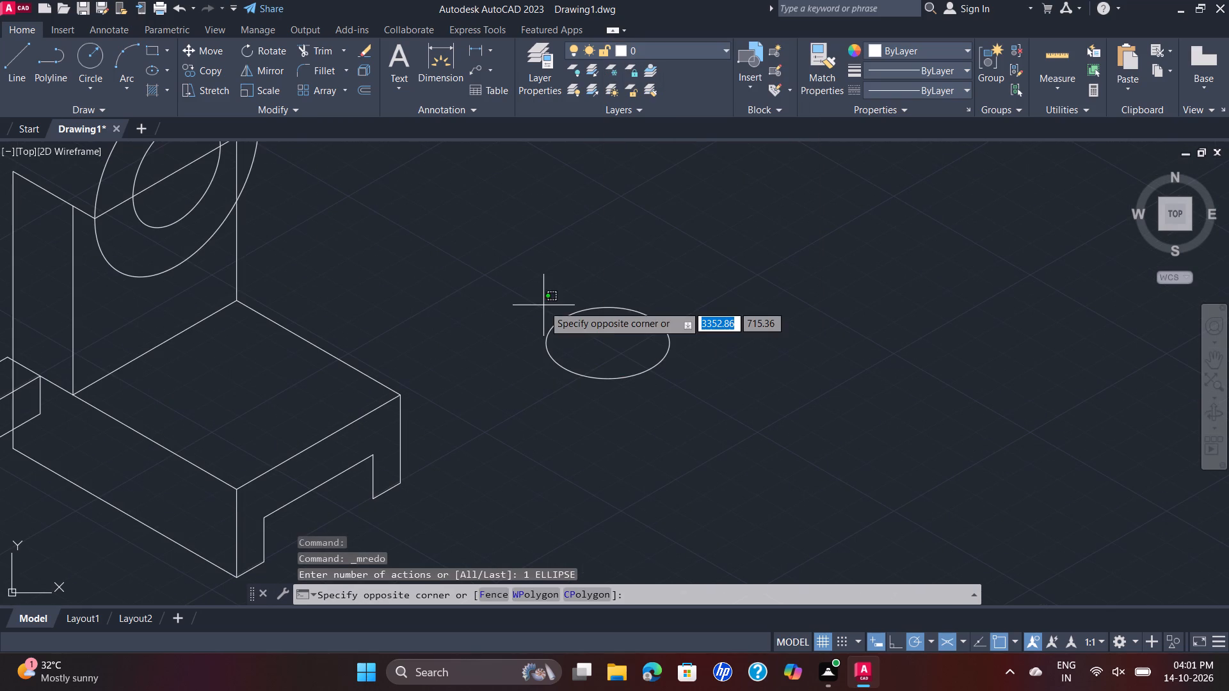
click(543, 305)
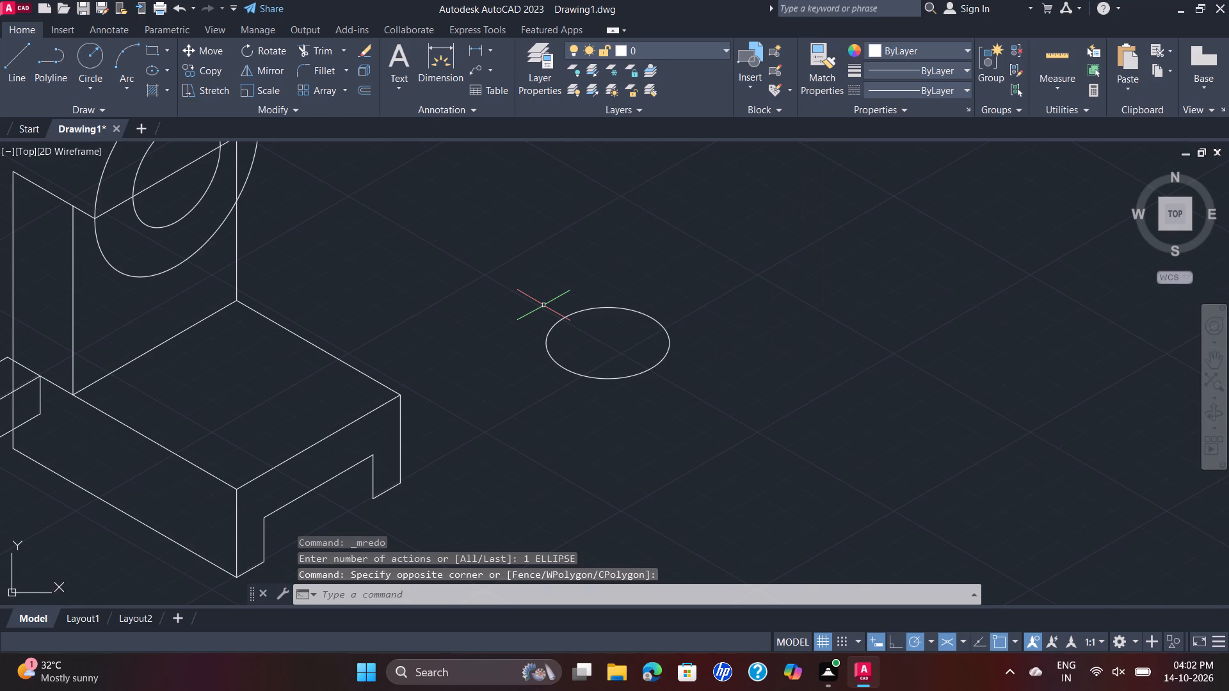
text(el)
key(Return)
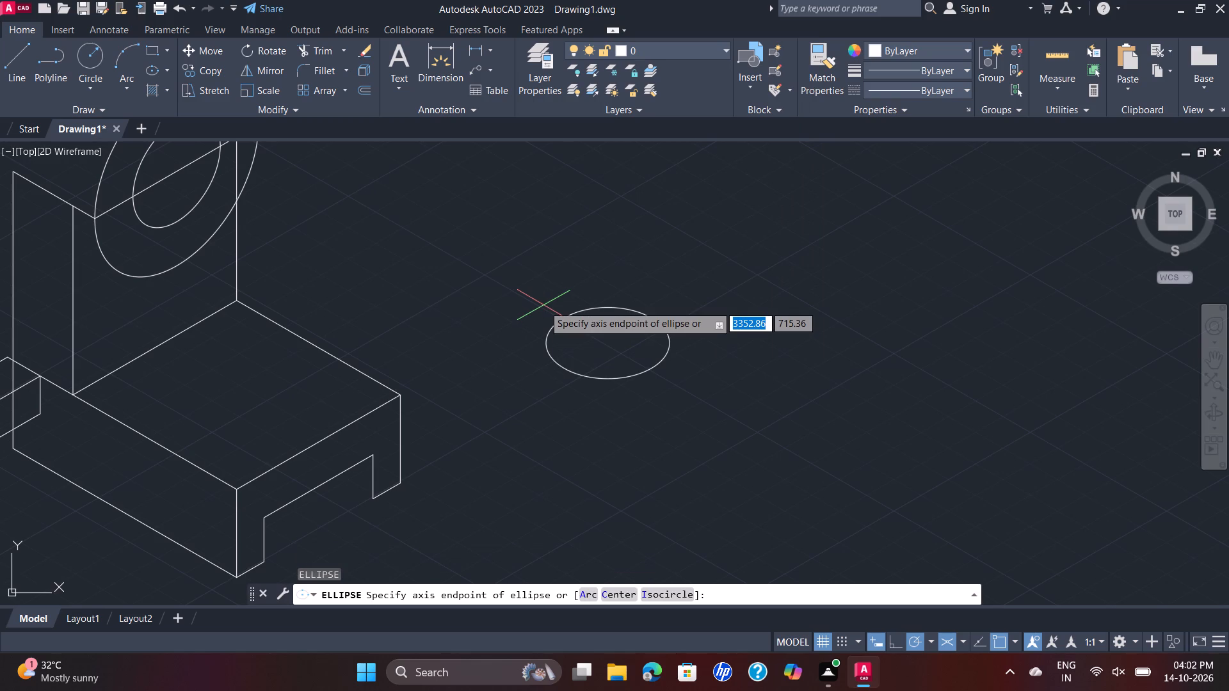
key(i)
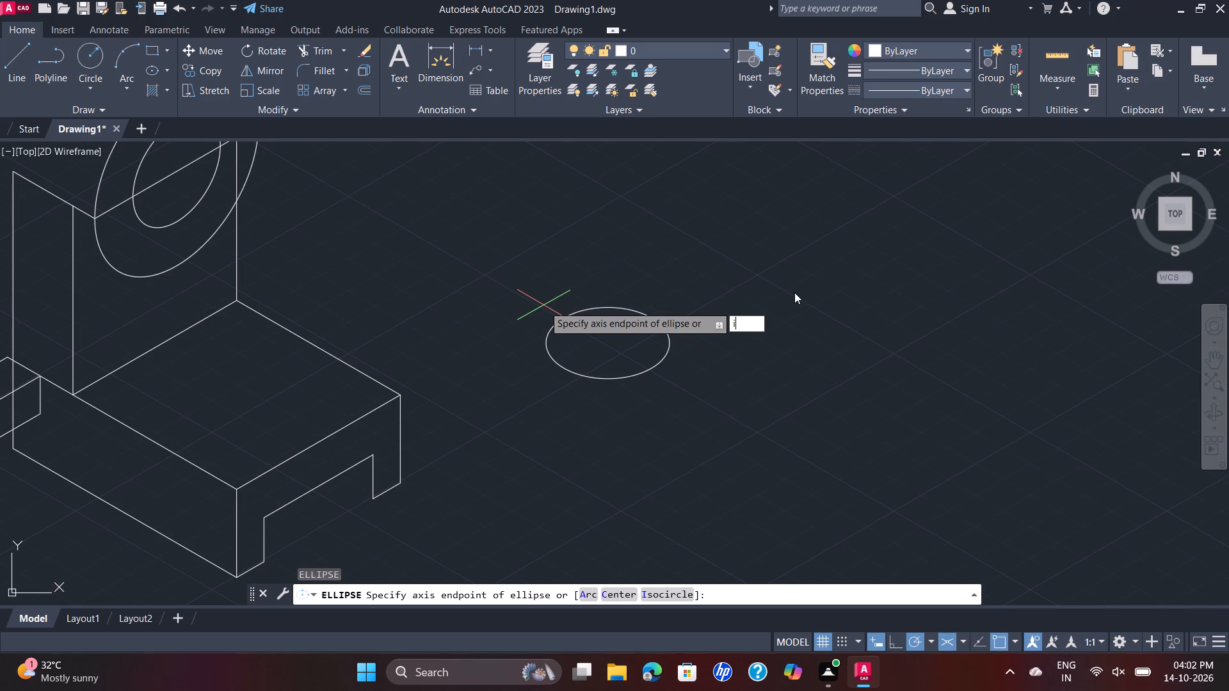
key(s)
key(o)
key(Return)
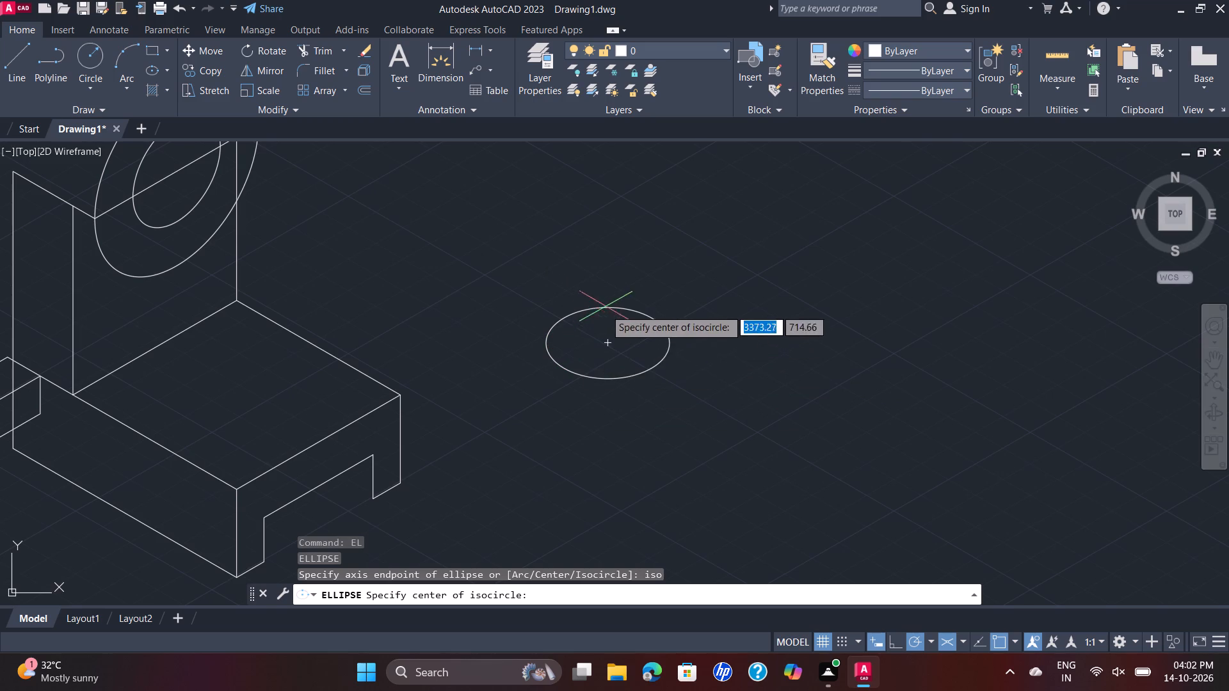
click(604, 338)
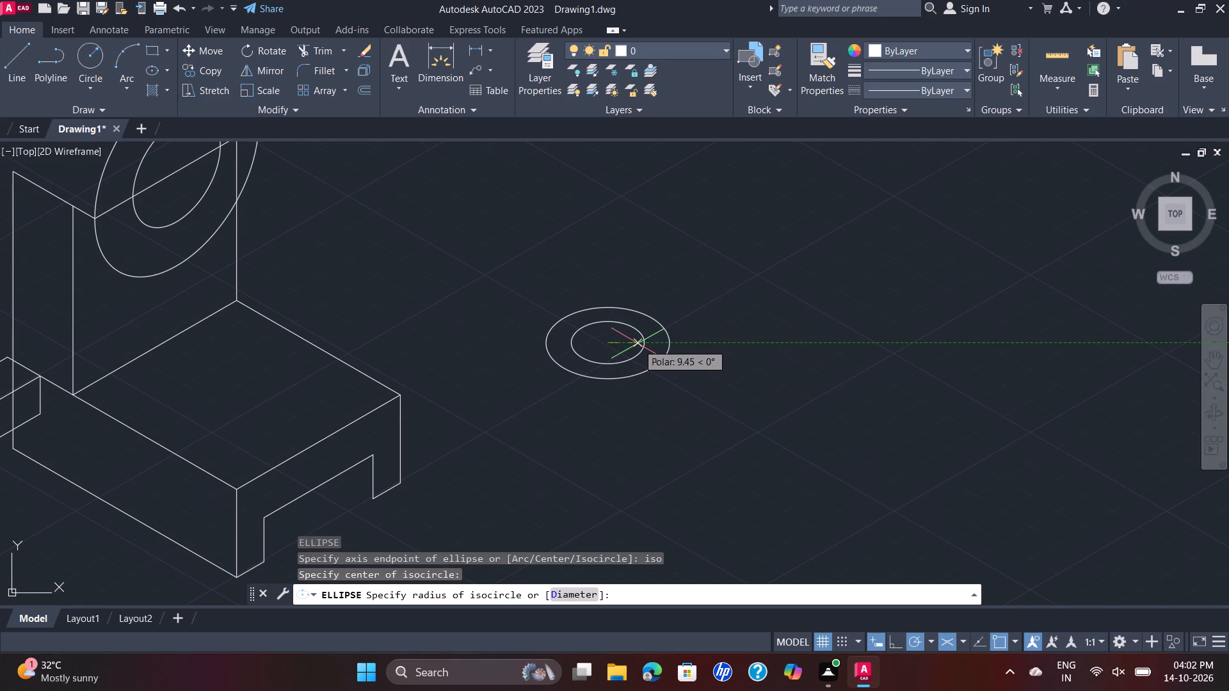
key(d)
key(Return)
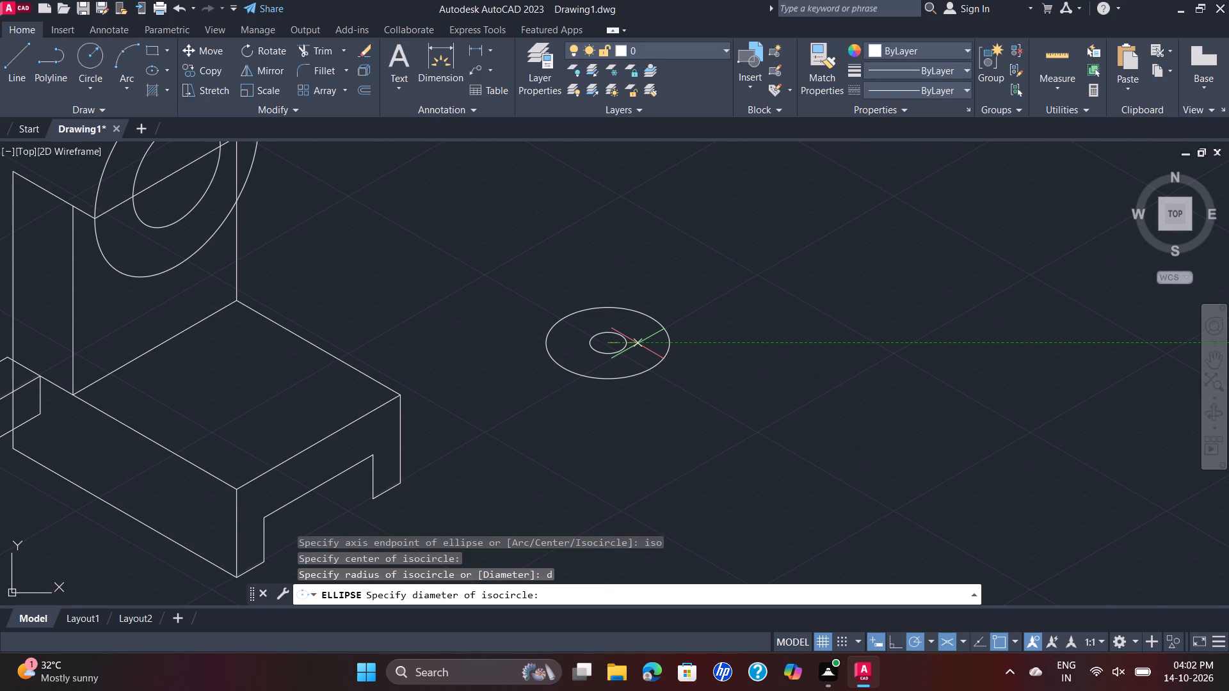
key(1)
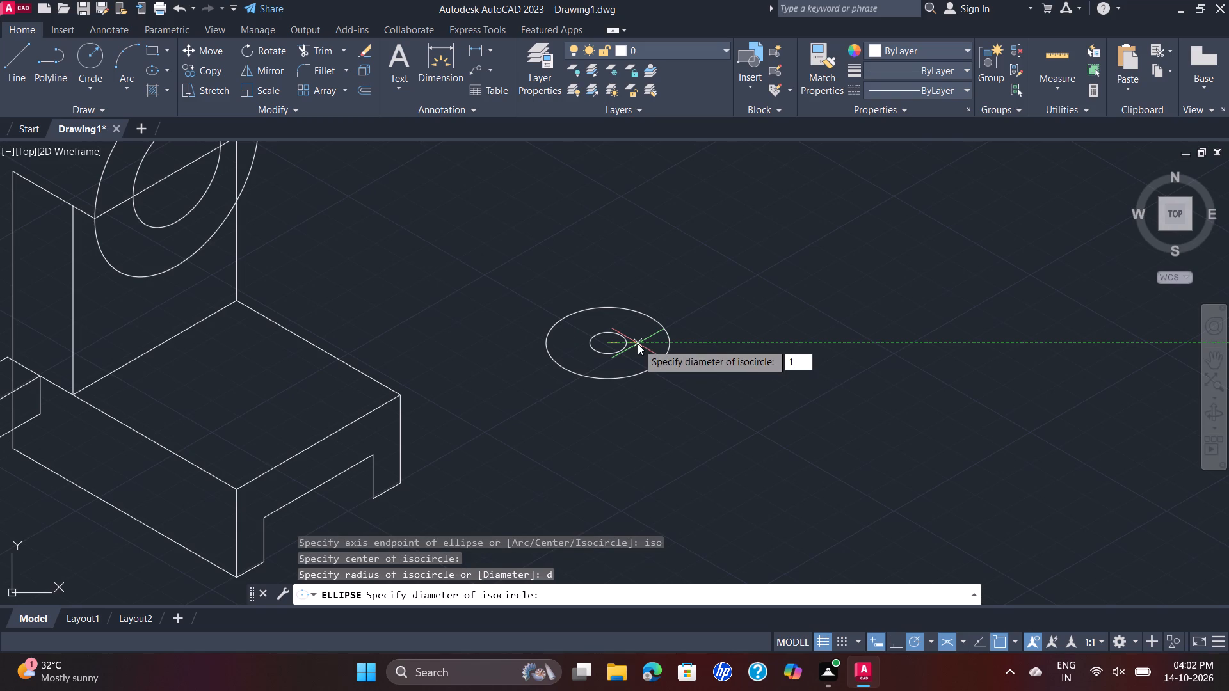
key(6)
key(Return)
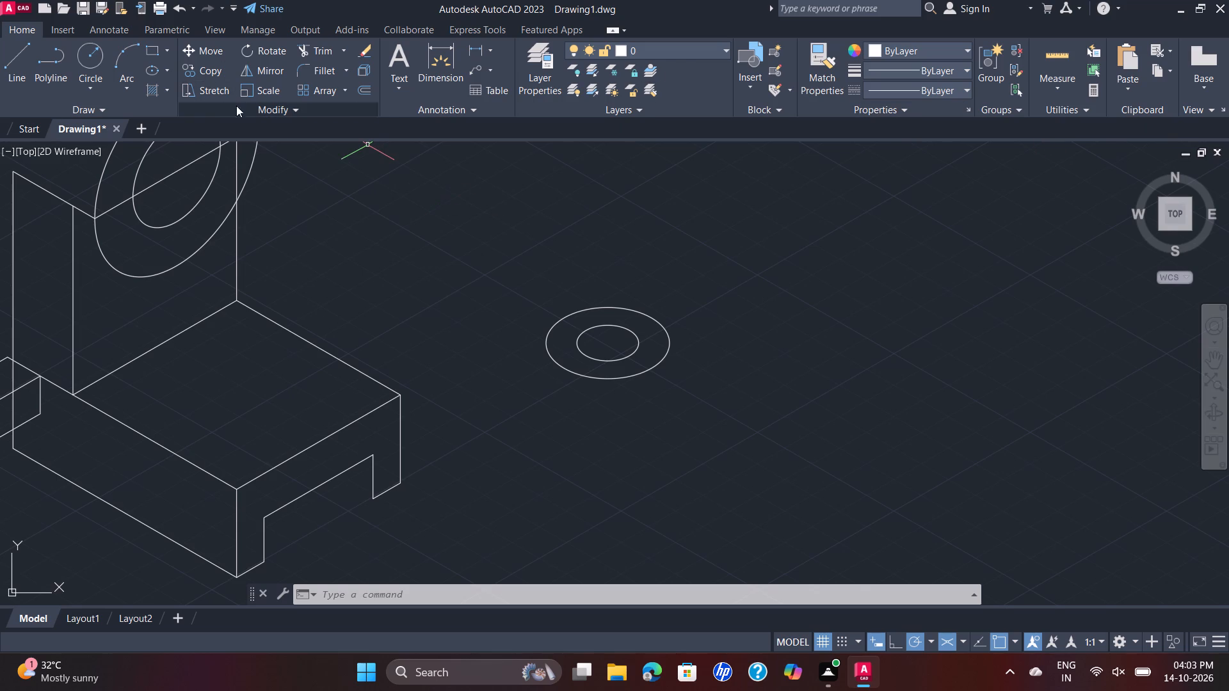
Copy both concentric isocircles 24 mm straight up from their common centre.
click(193, 72)
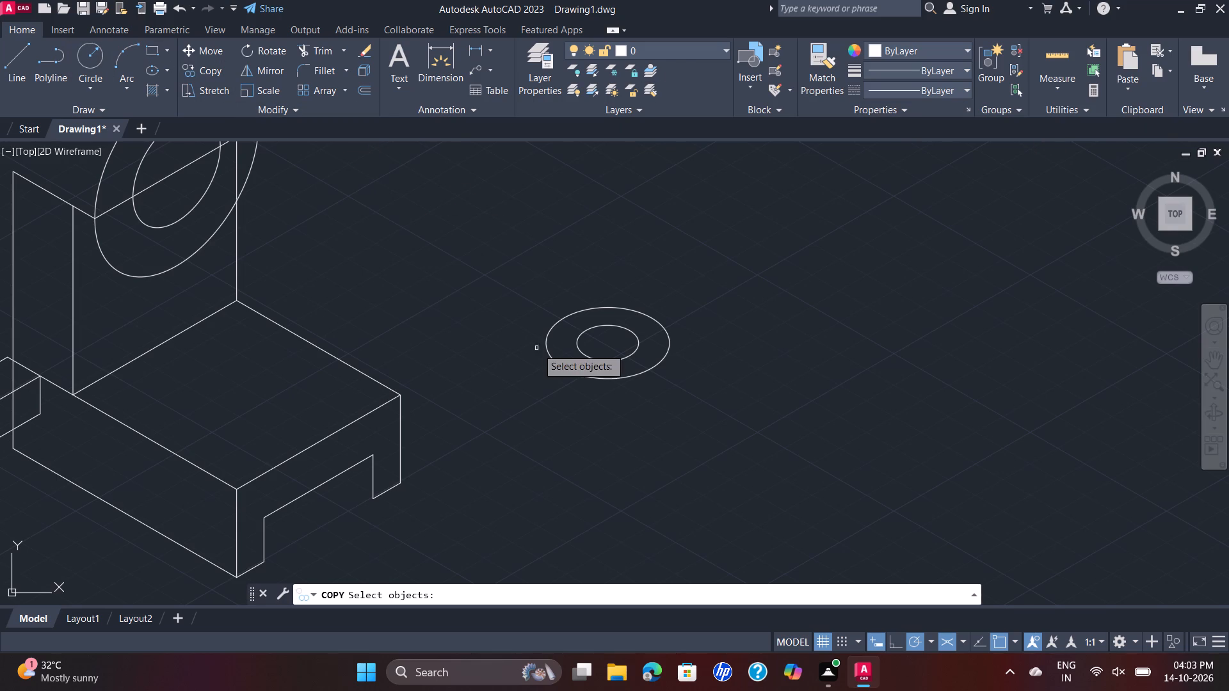
click(546, 340)
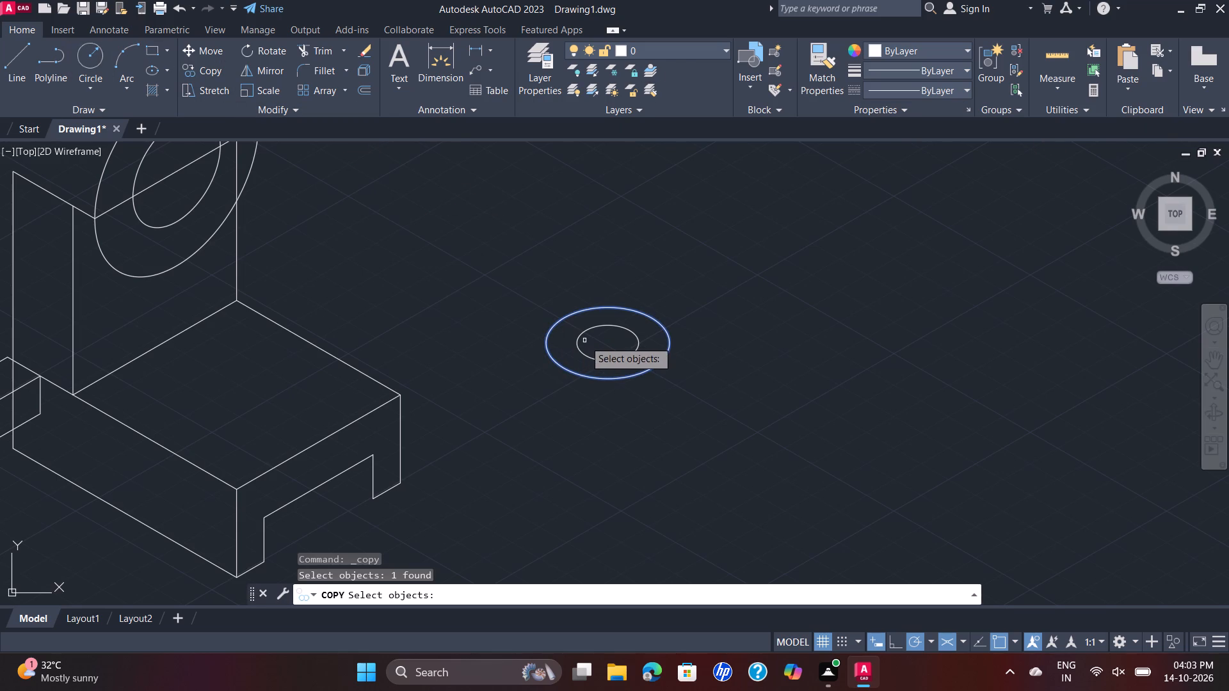
click(579, 332)
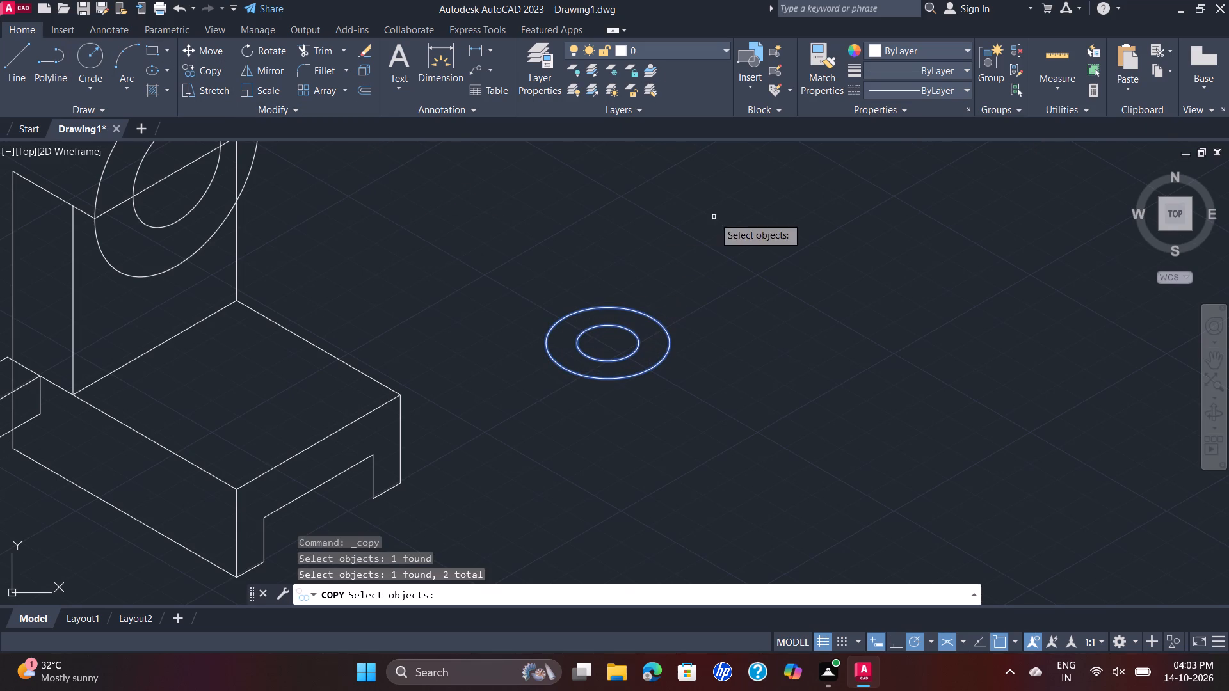
right_click(675, 227)
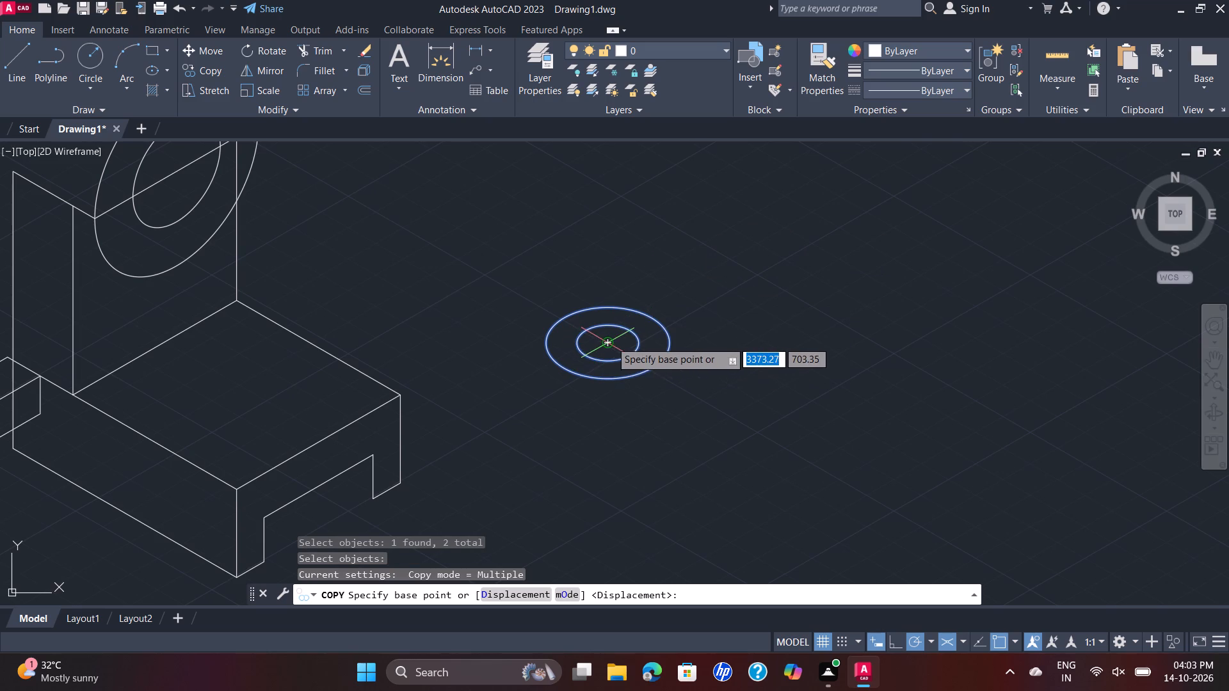
click(611, 341)
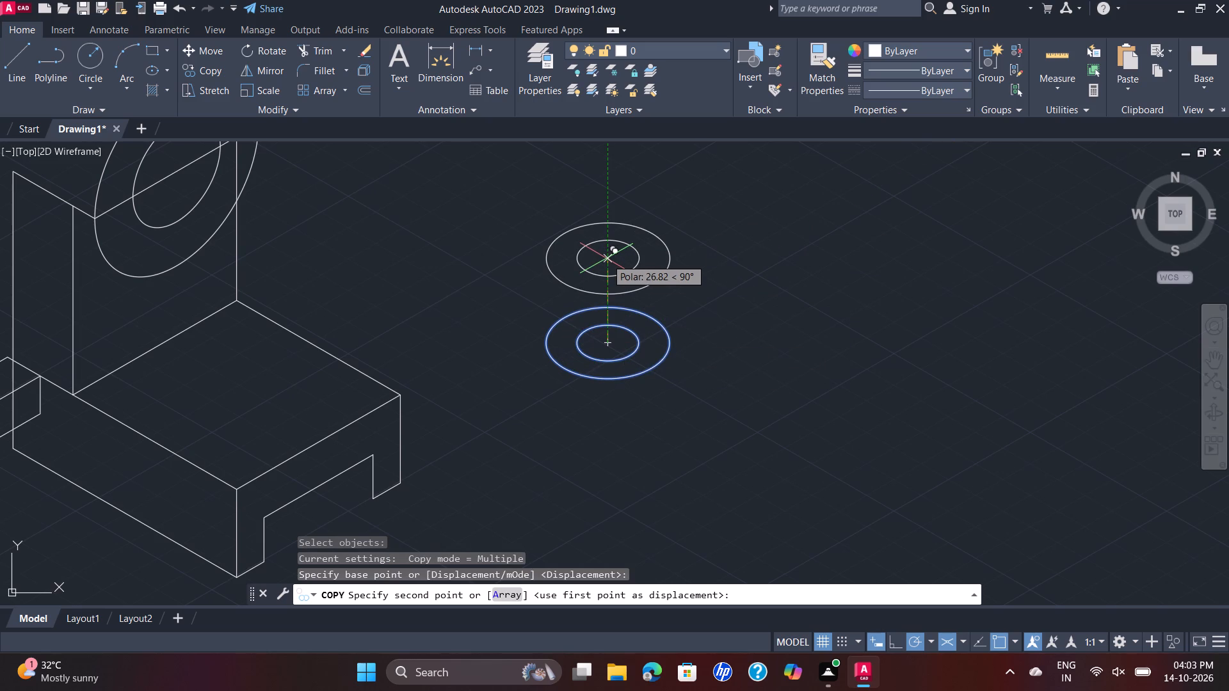
text(24)
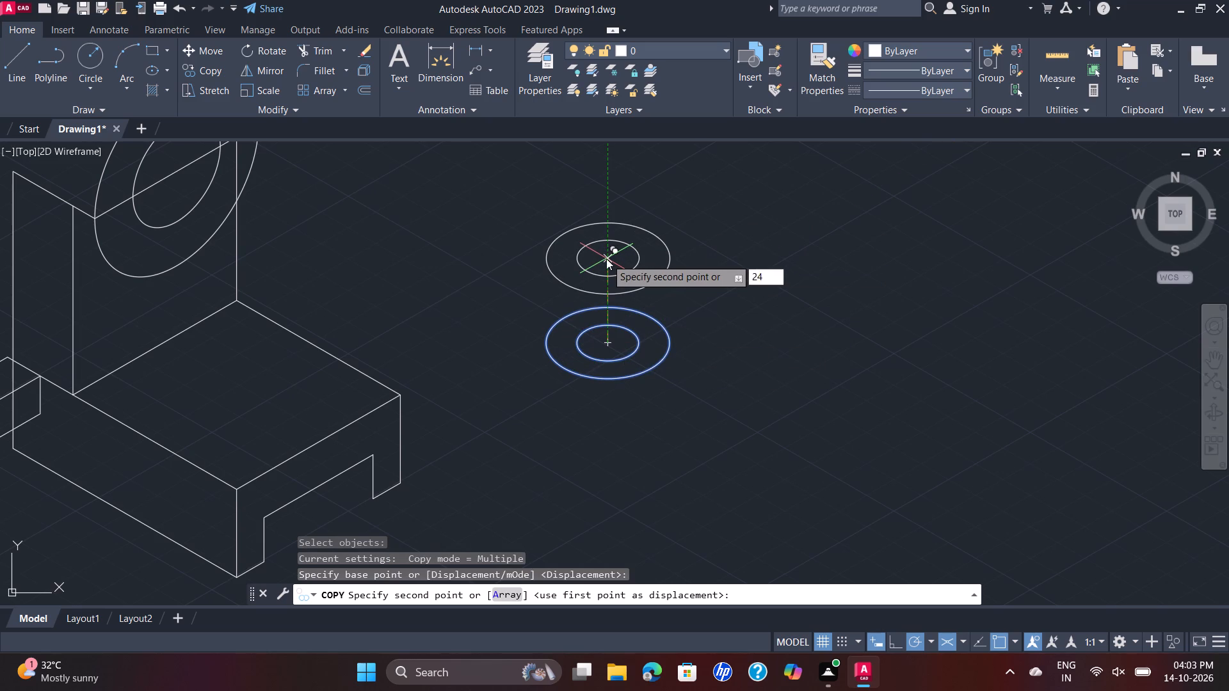
key(Return)
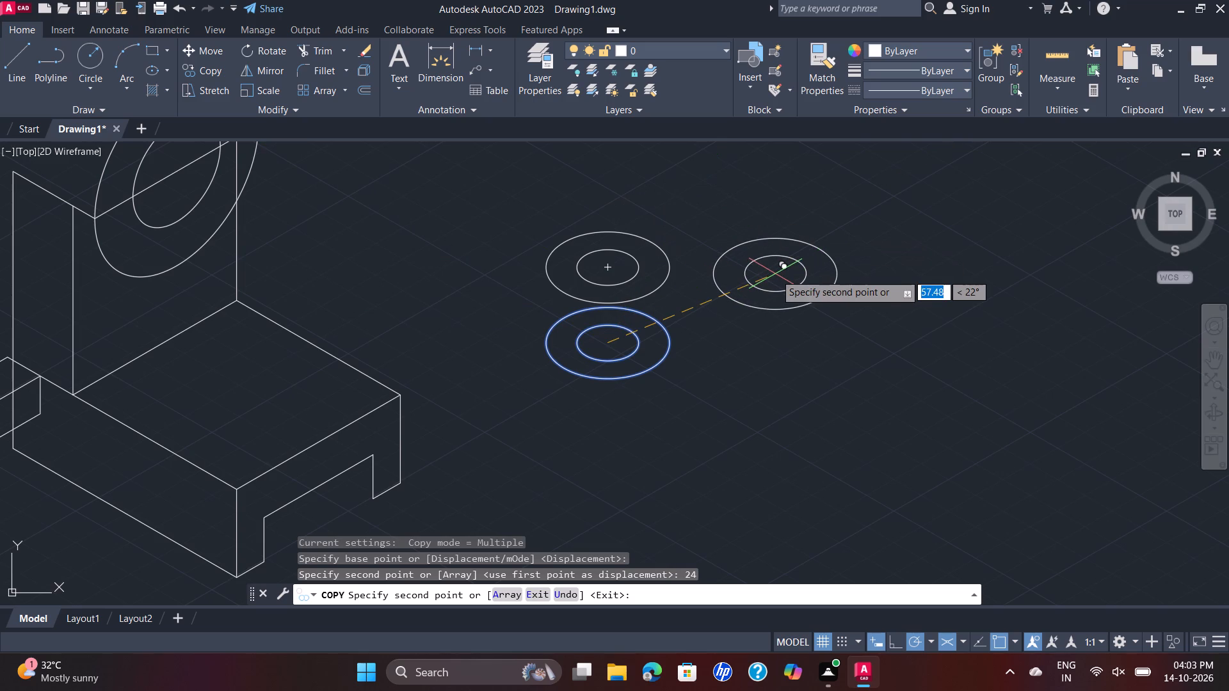
key(Escape)
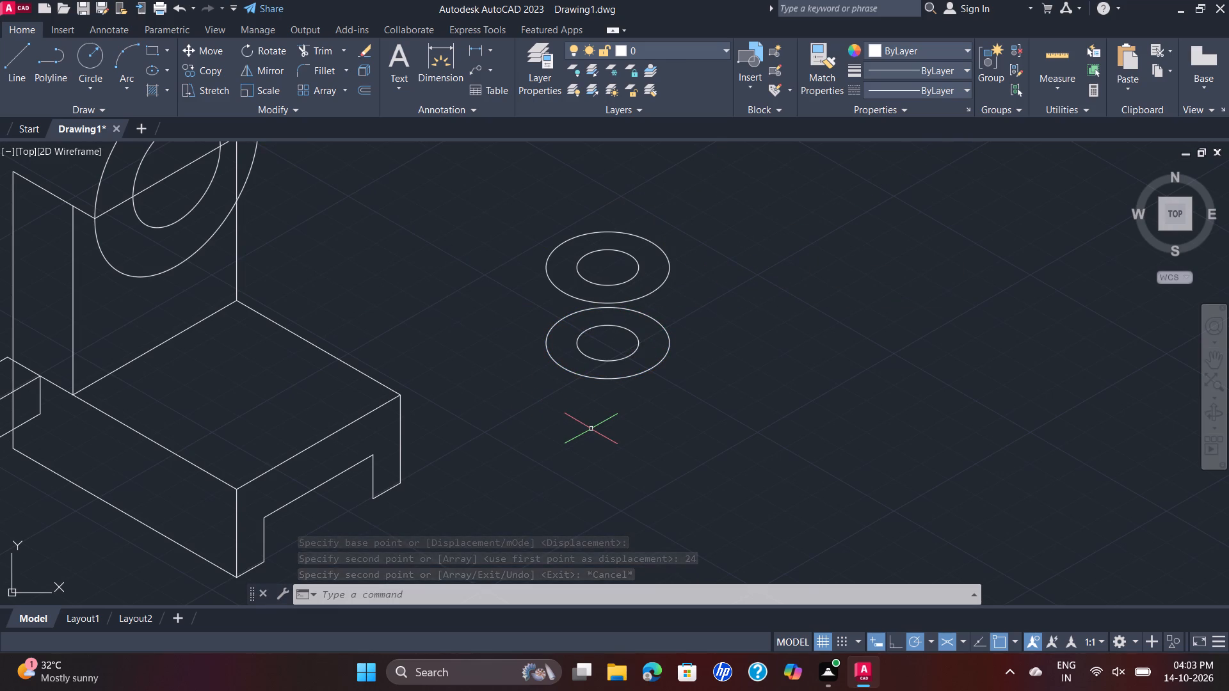
Draw two vertical lines joining the matching left and right quadrants of the upper and lower 32 mm isocircles.
click(20, 76)
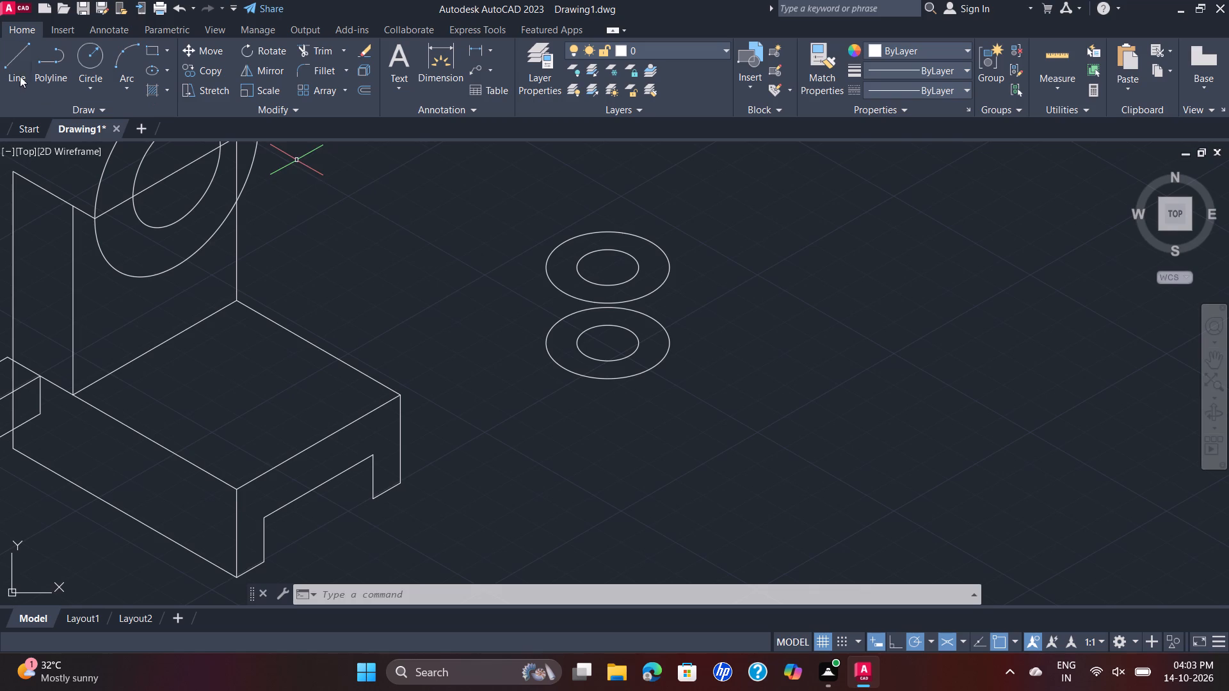
click(550, 267)
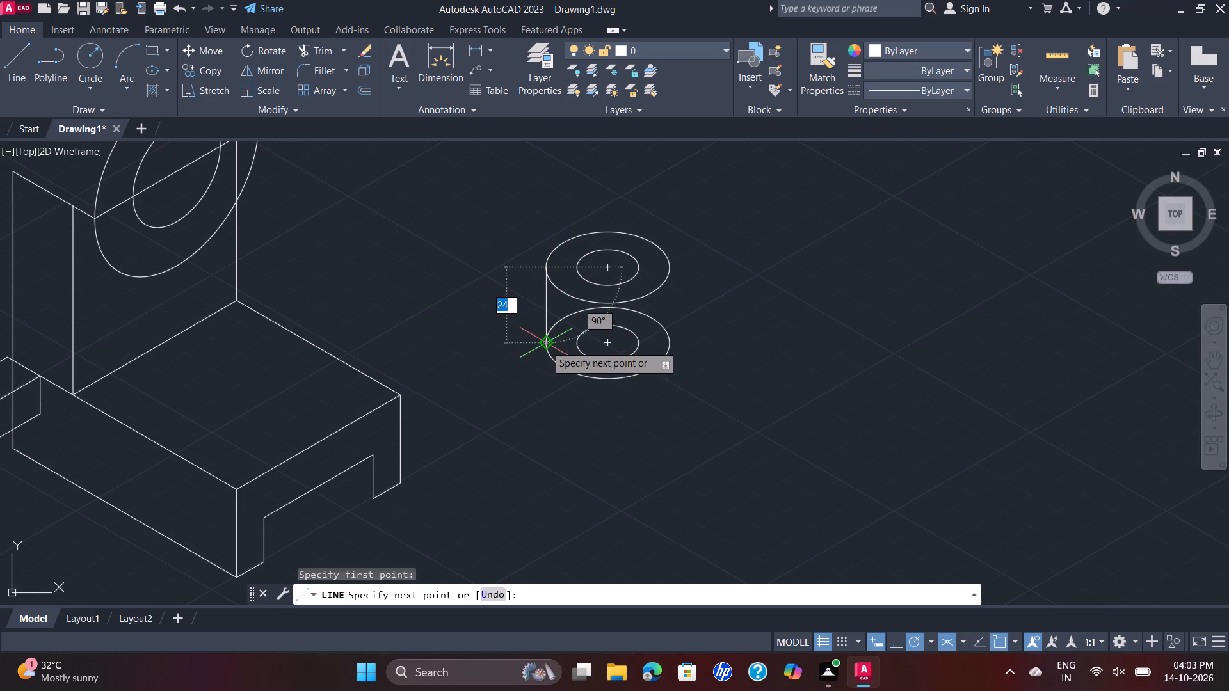
click(545, 345)
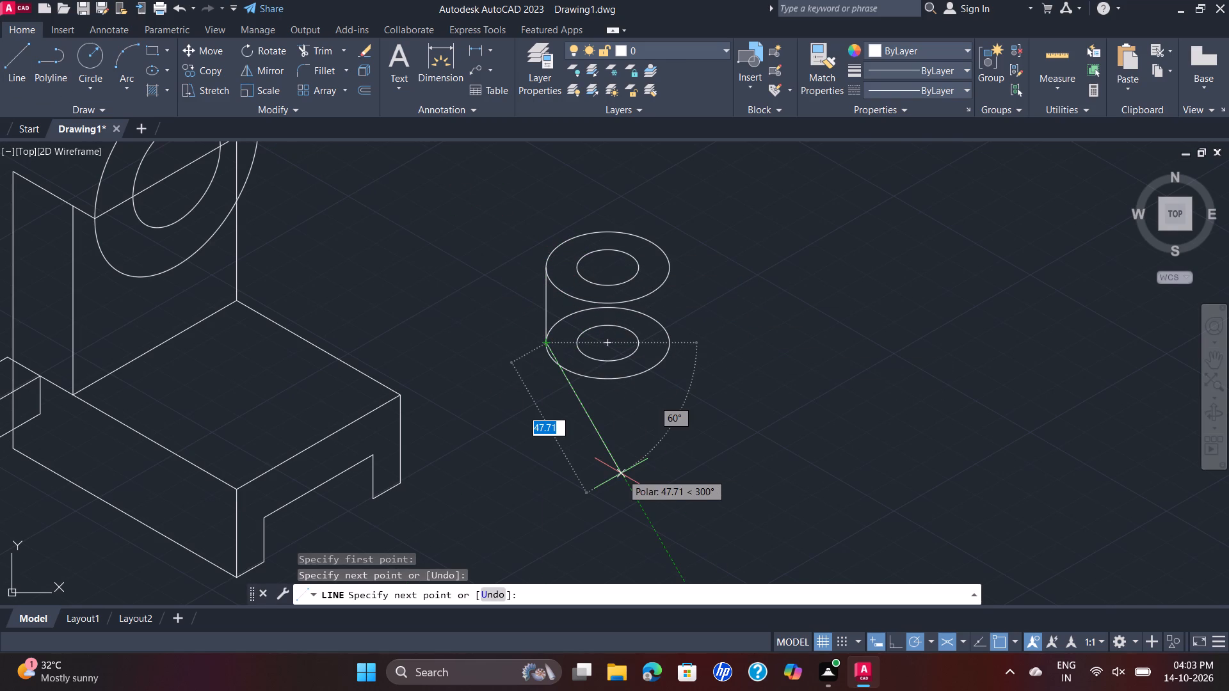
key(Escape)
key(space)
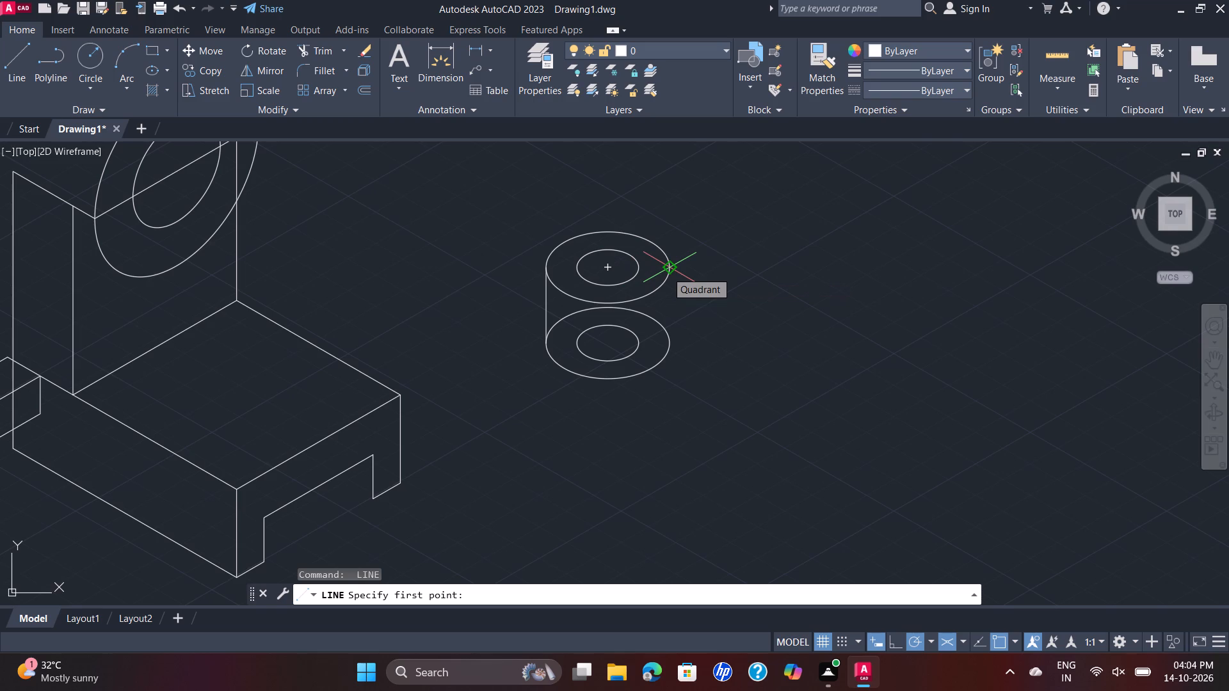
click(666, 271)
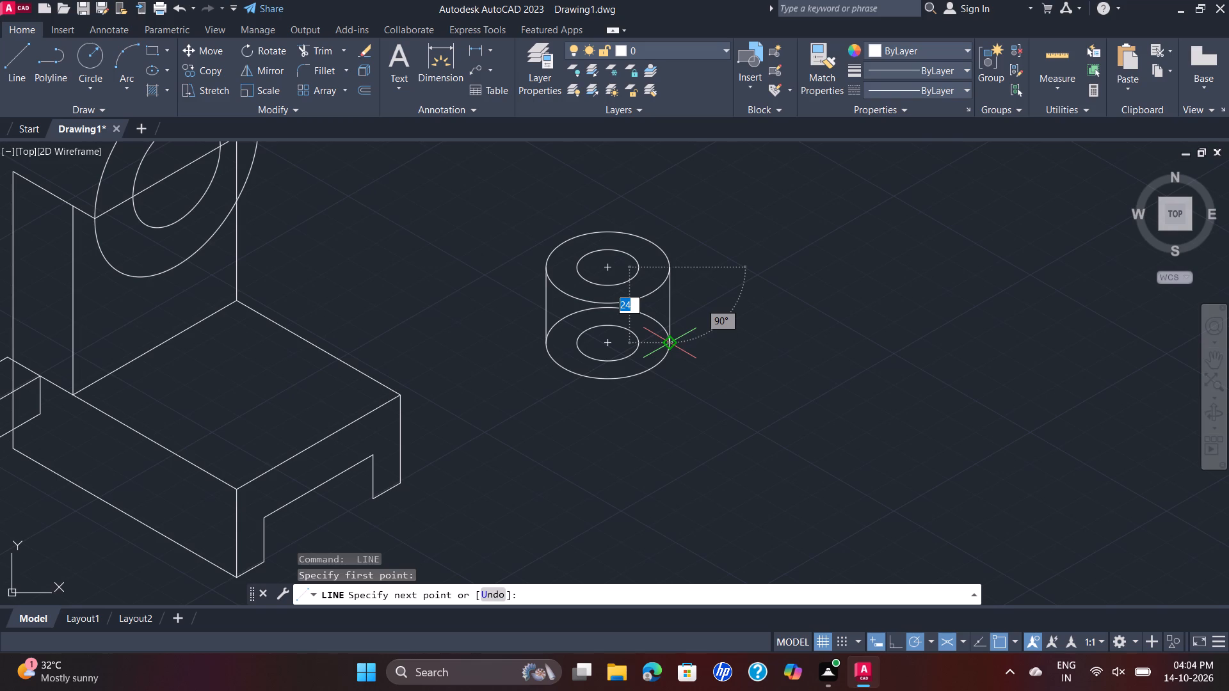
click(674, 338)
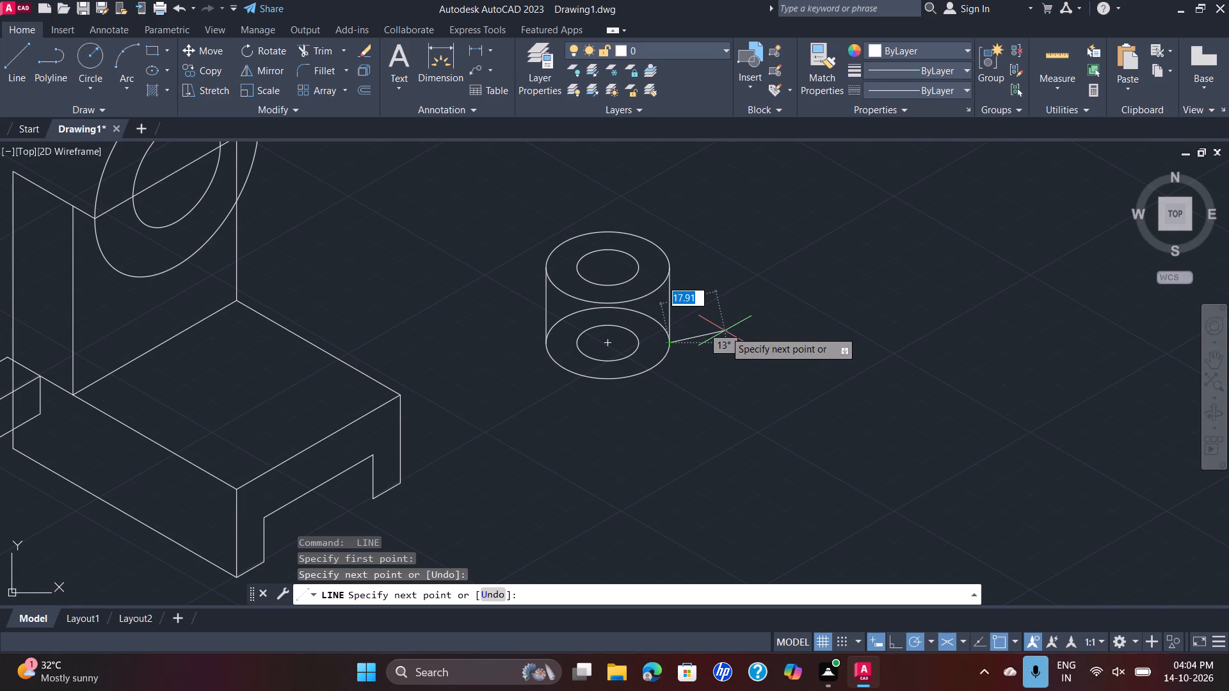
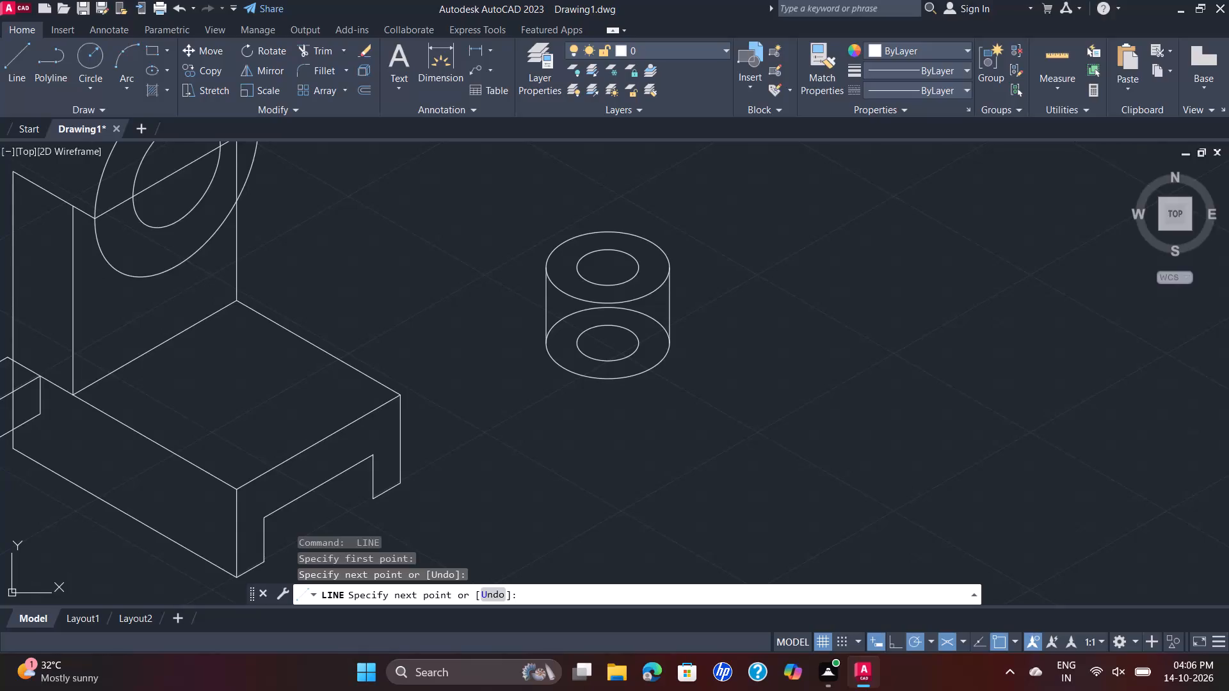
Finish the current side line of the hollow cylinder and restart the Line command.
key(space)
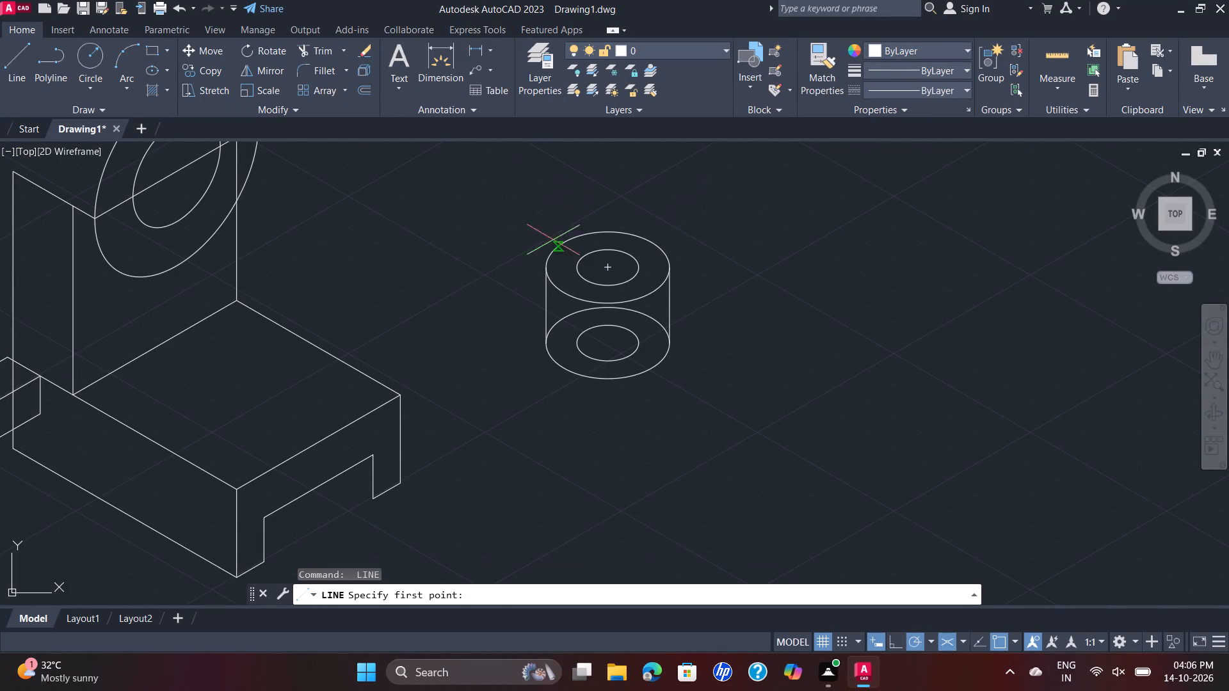
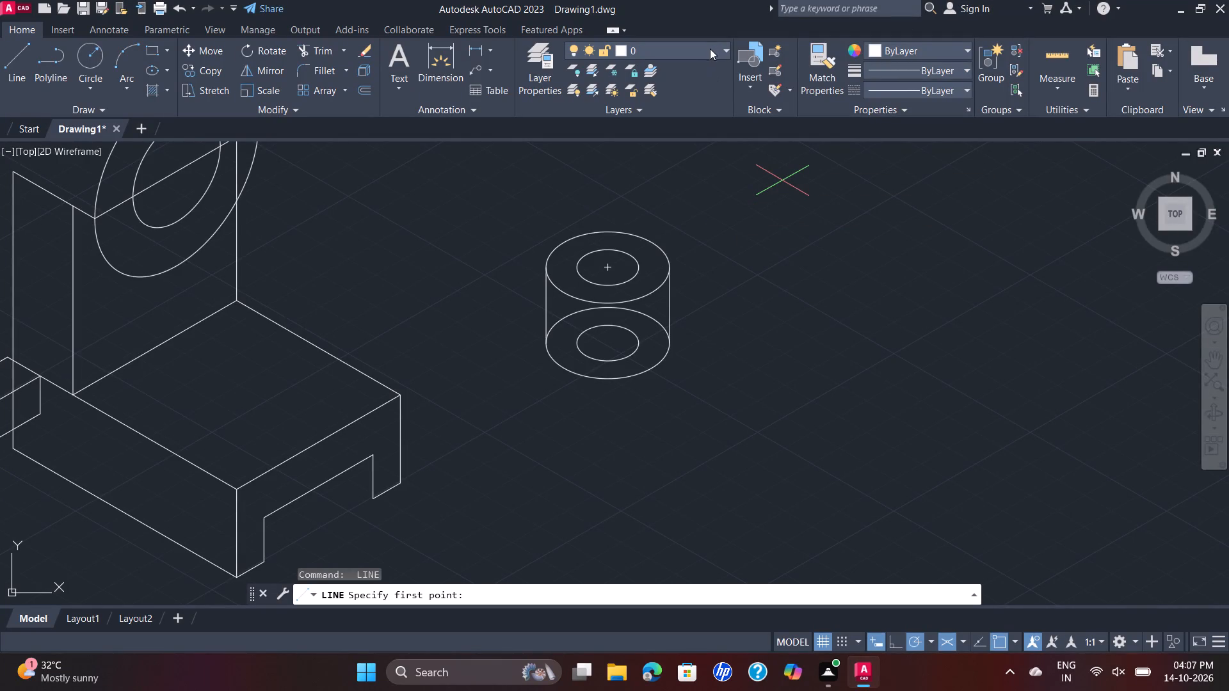
Move the hollow cylinder from its lower outer ellipse's quadrant to the upper front corner of the side projection's free end.
scroll(711, 225, down, 1)
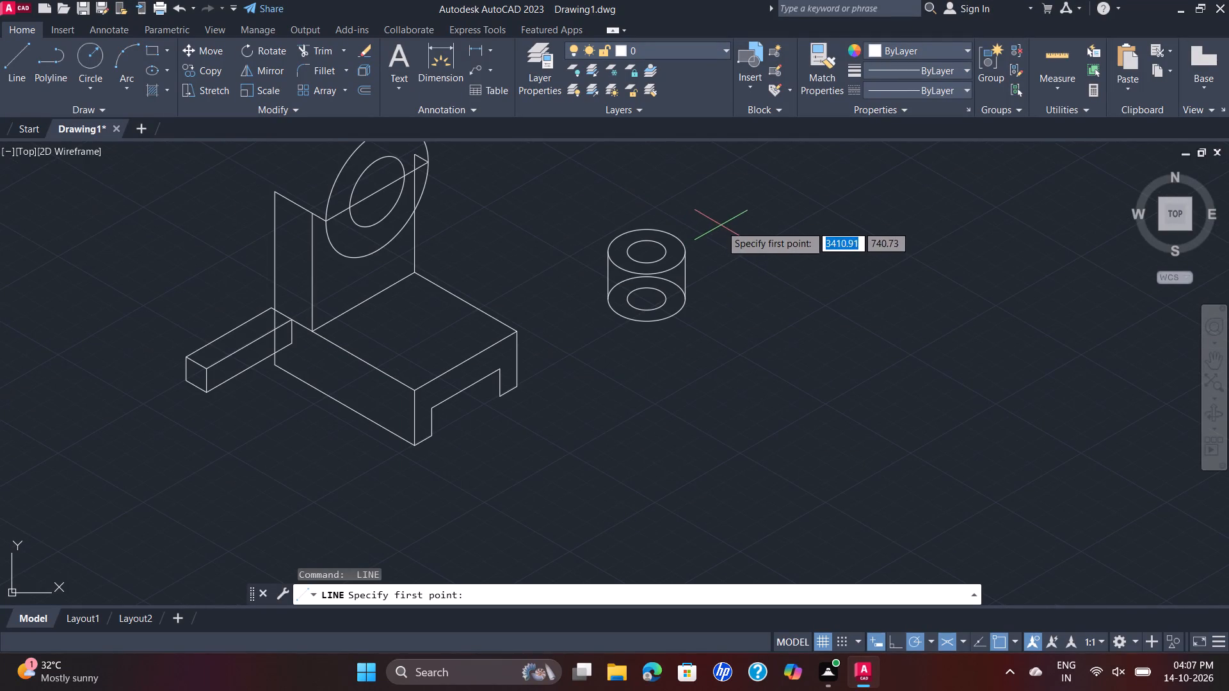
middle_drag(712, 223, 766, 297)
key(Escape)
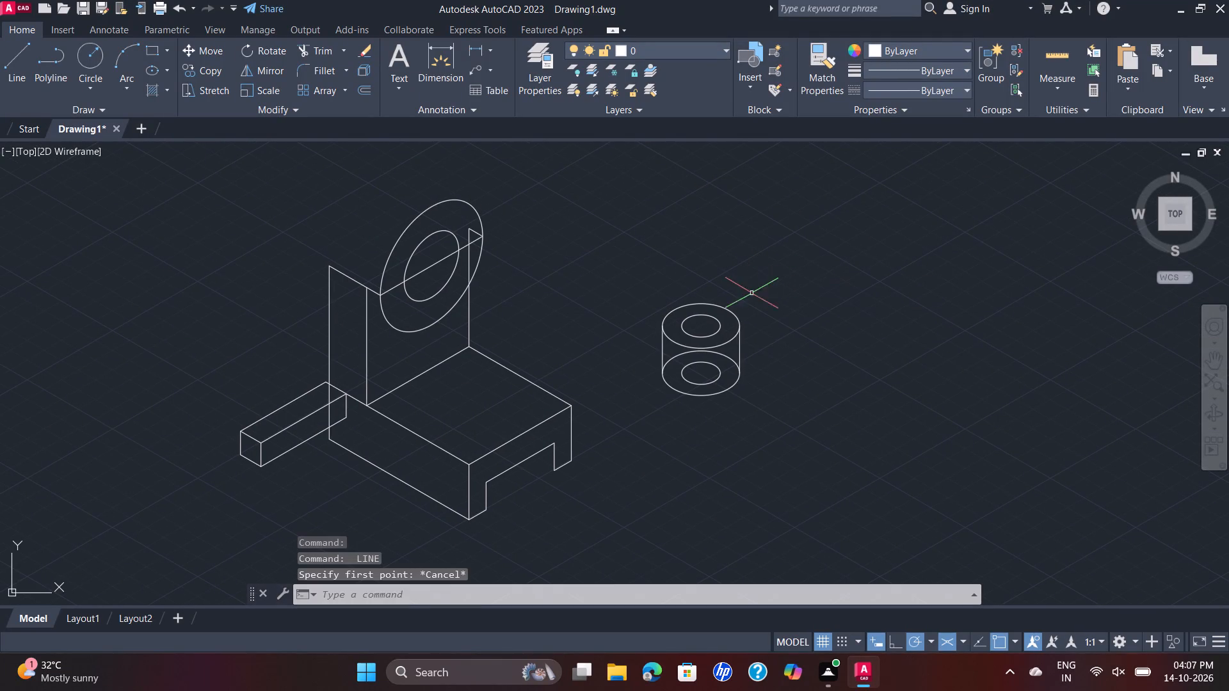
click(602, 252)
click(793, 423)
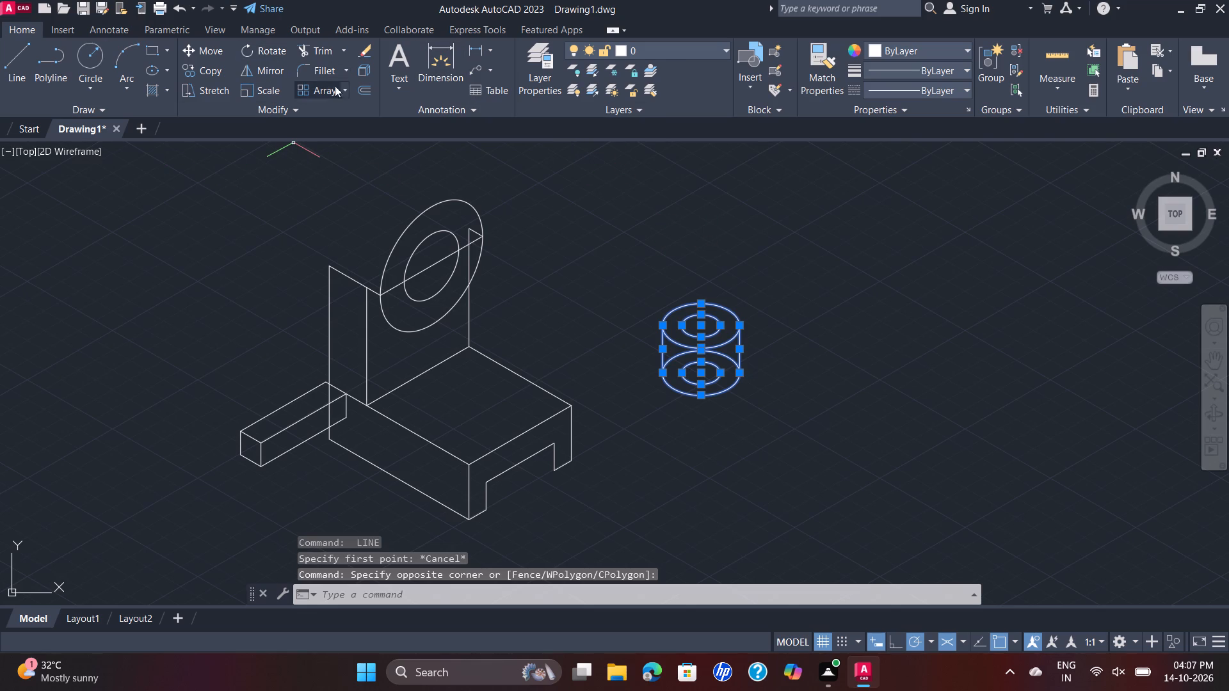
click(207, 59)
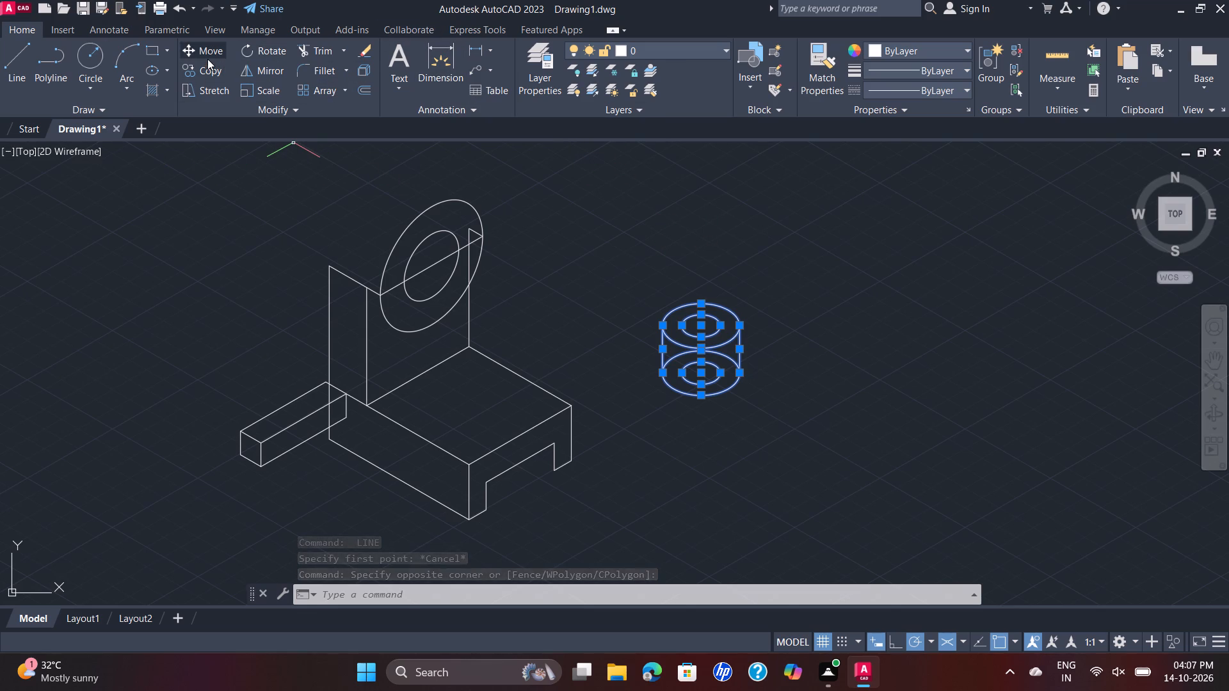
click(736, 374)
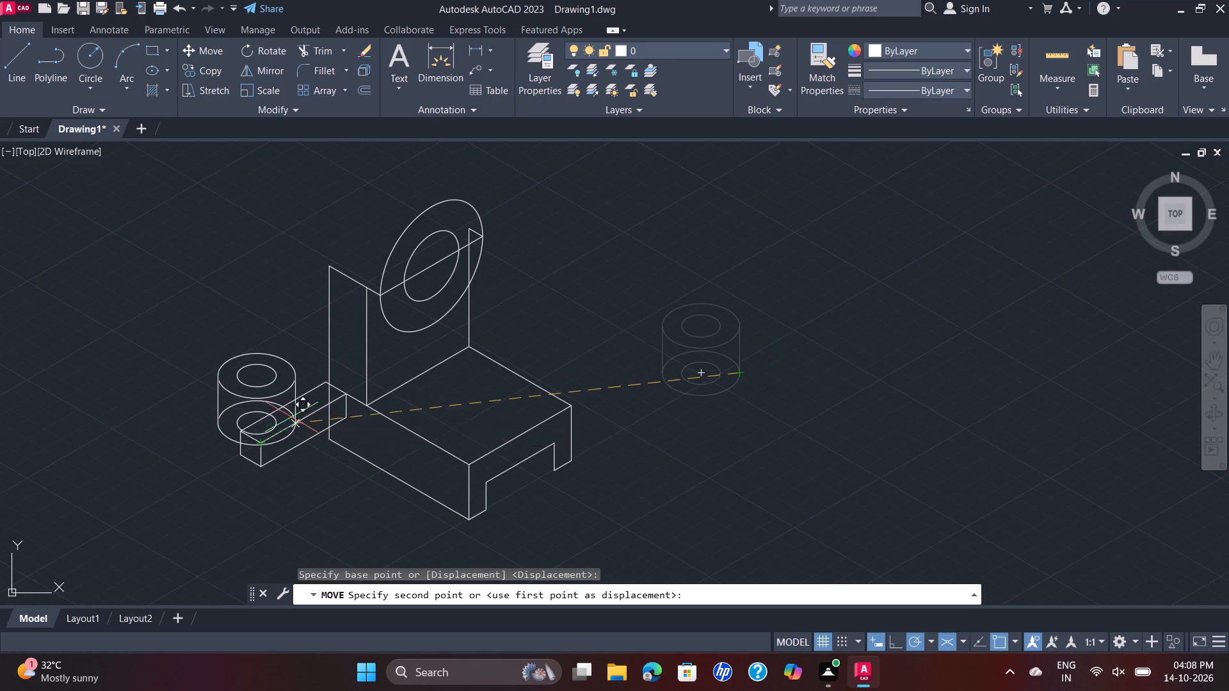
click(263, 440)
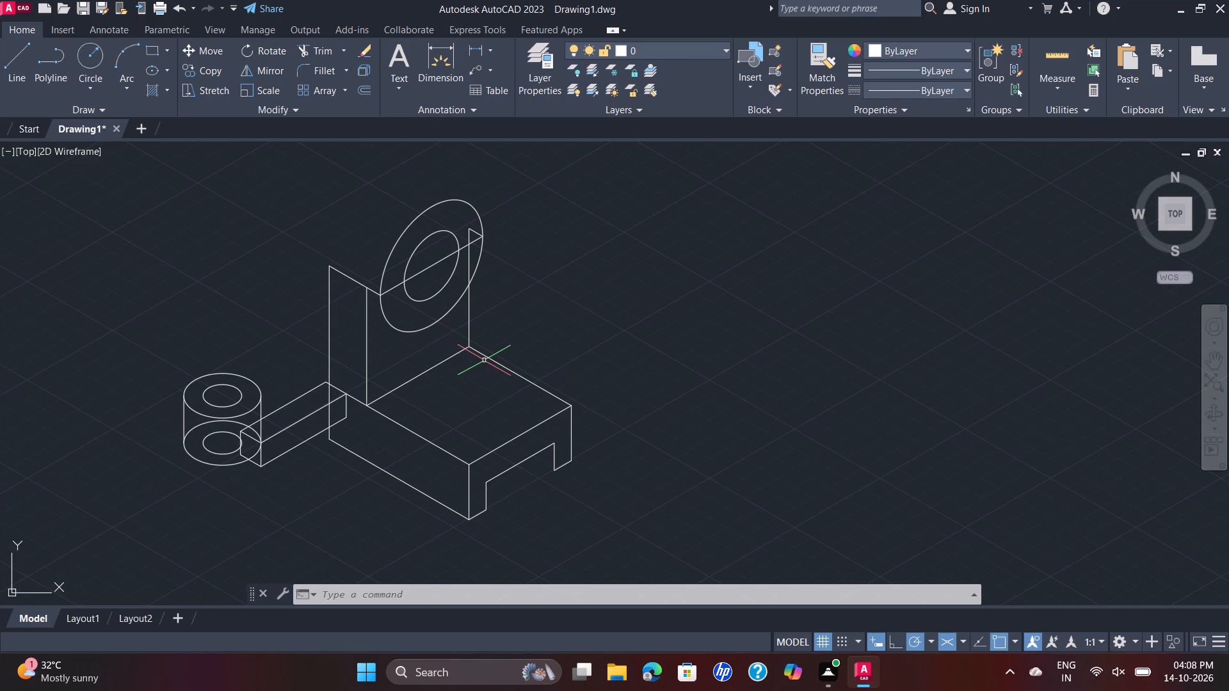
Move the whole cylinder from where its lower outer ellipse crosses the projection's end-face bottom edge to that face's lower front corner.
scroll(285, 388, up, 2)
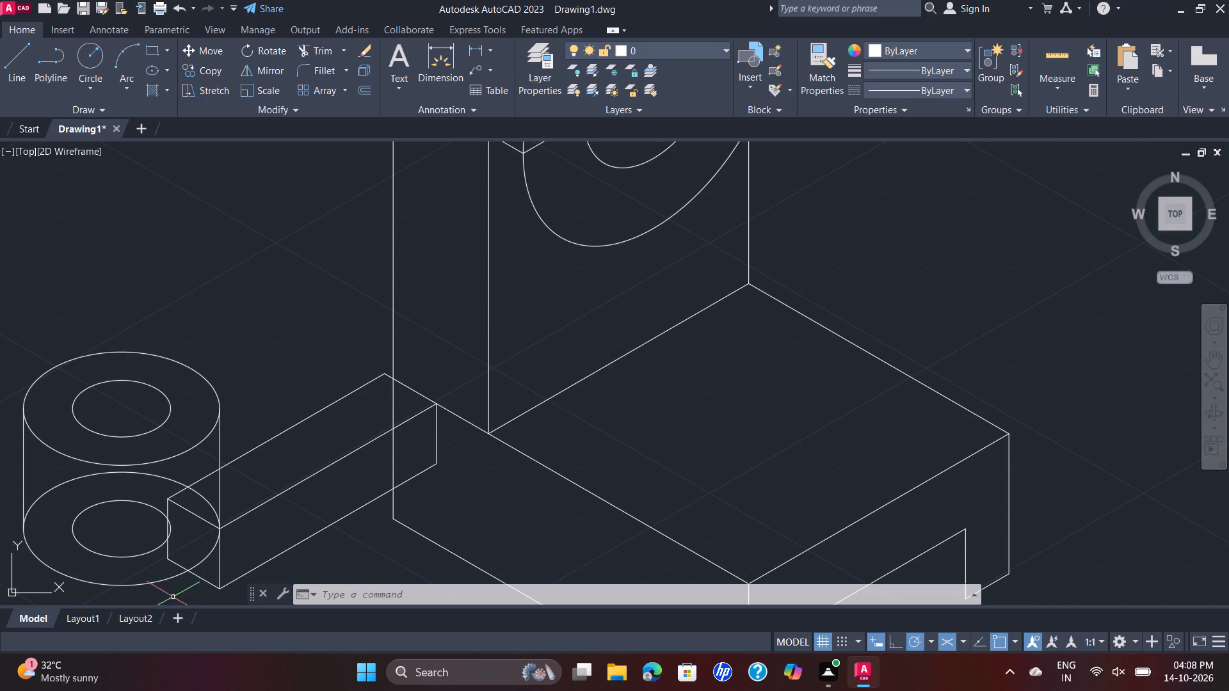
click(214, 53)
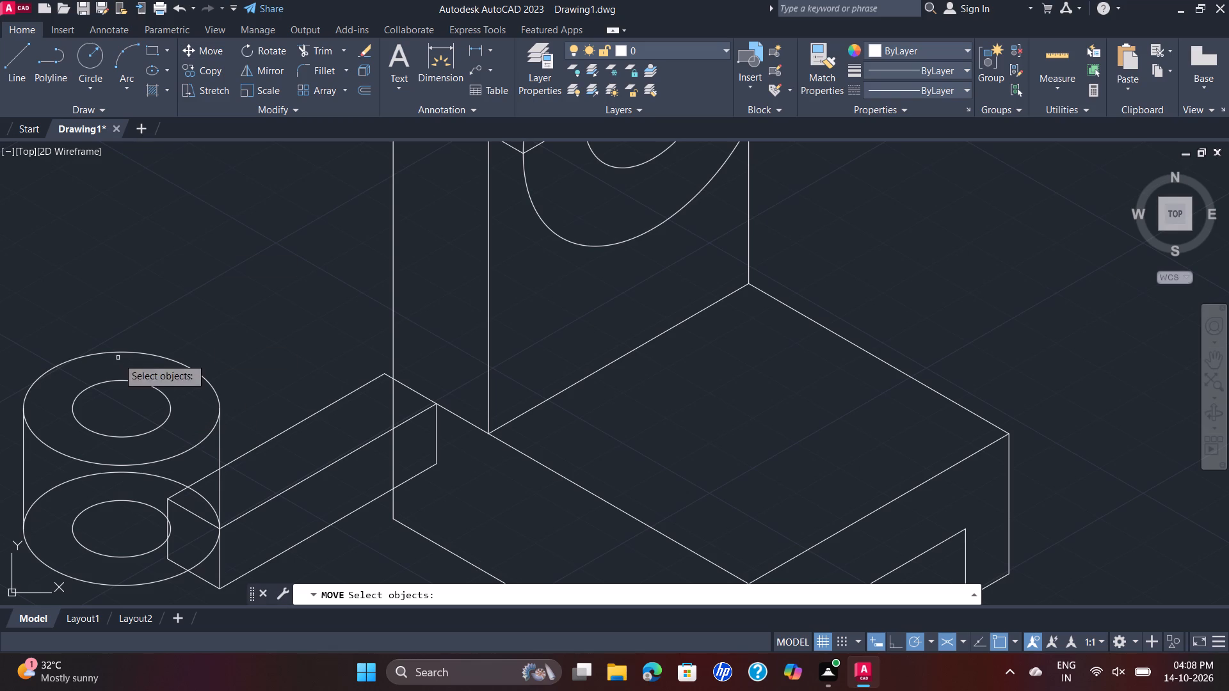
scroll(173, 358, down, 1)
middle_drag(182, 343, 261, 271)
drag(13, 301, 19, 301)
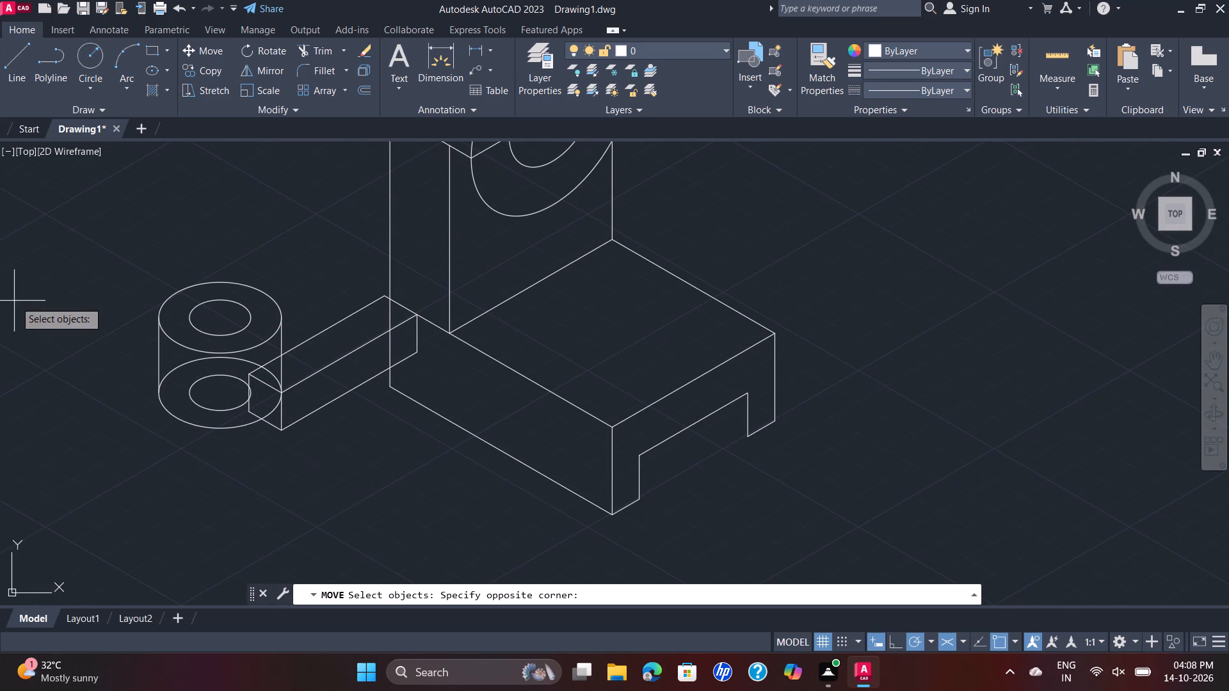
drag(19, 301, 35, 302)
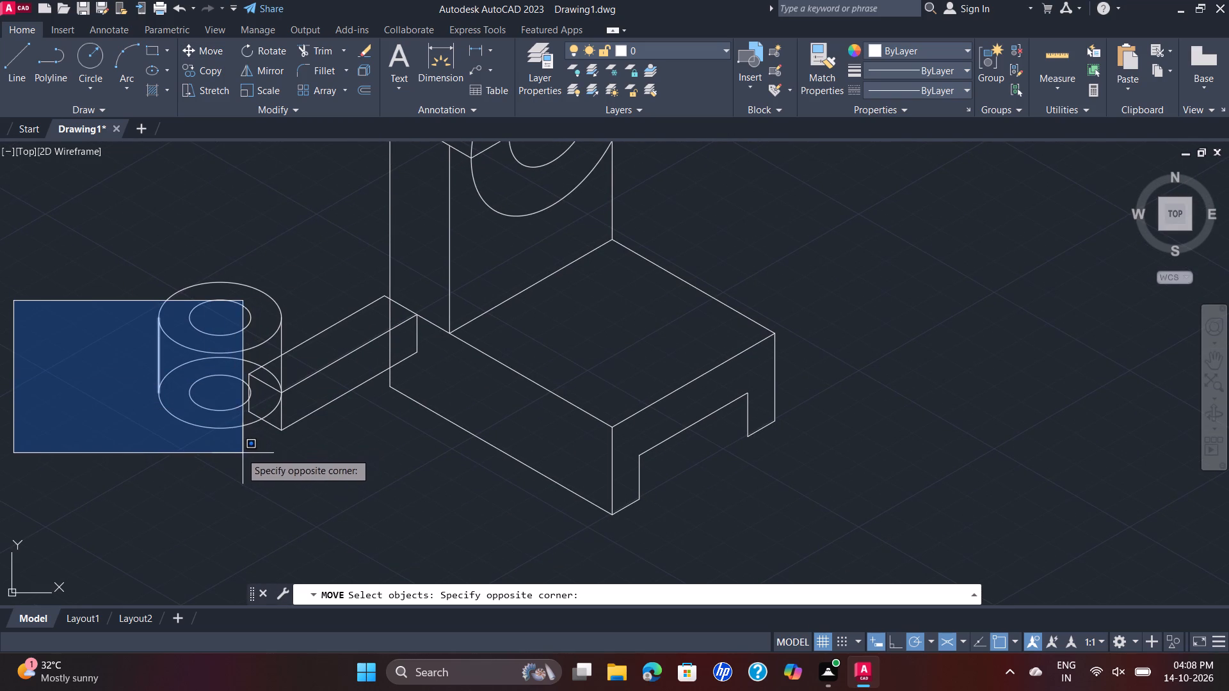
click(240, 452)
click(230, 427)
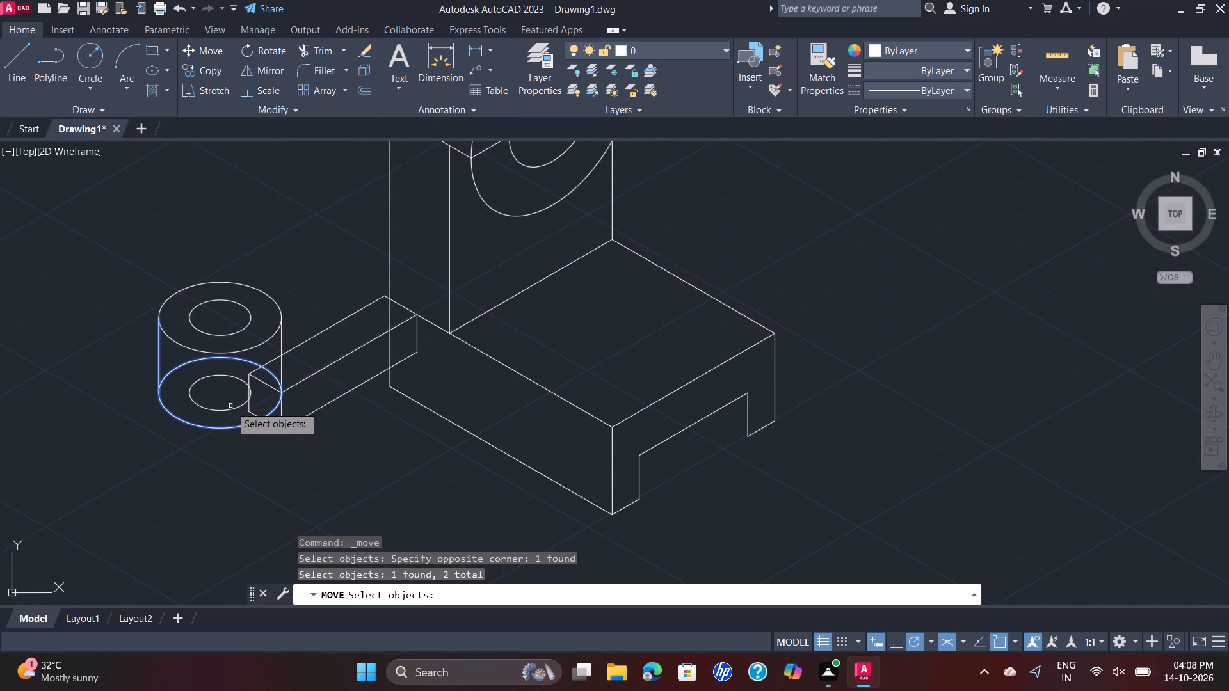
click(230, 406)
click(231, 408)
click(232, 408)
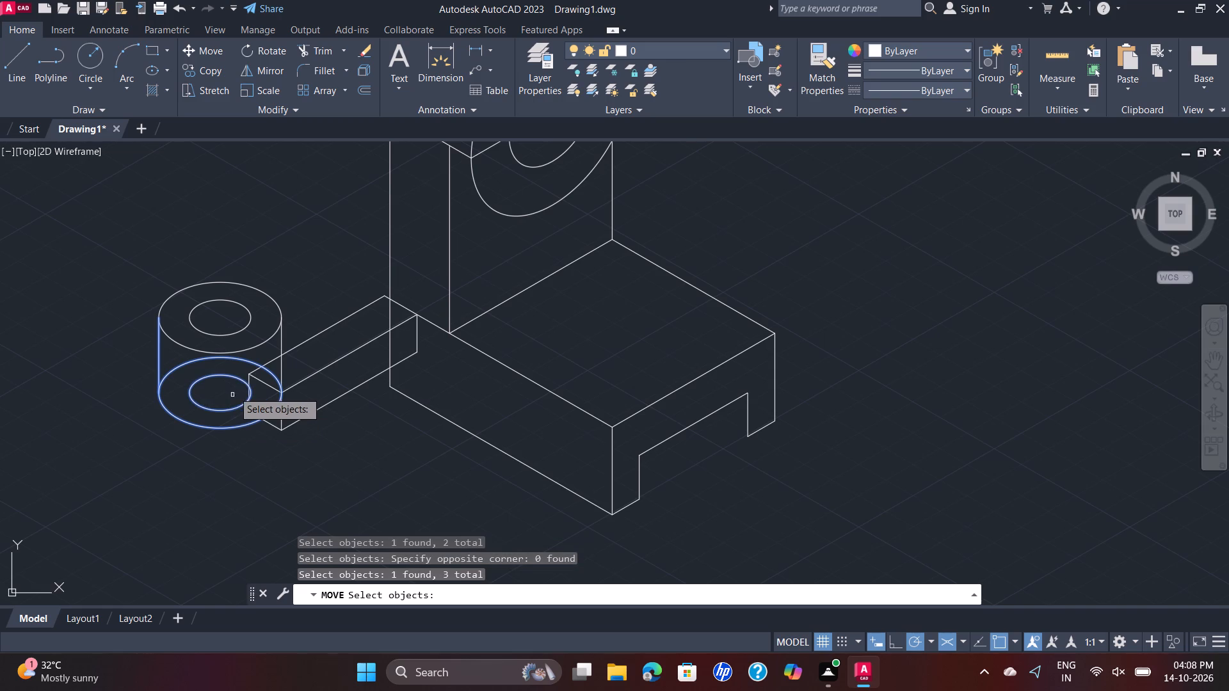
click(241, 348)
click(236, 330)
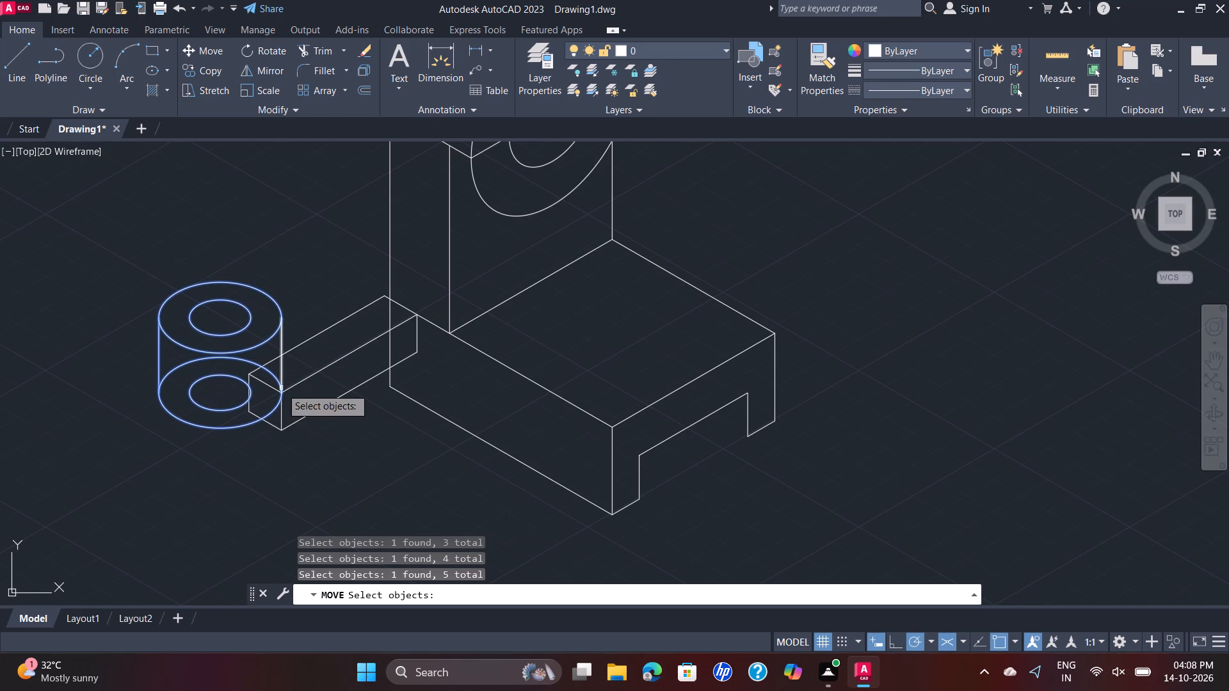
click(282, 379)
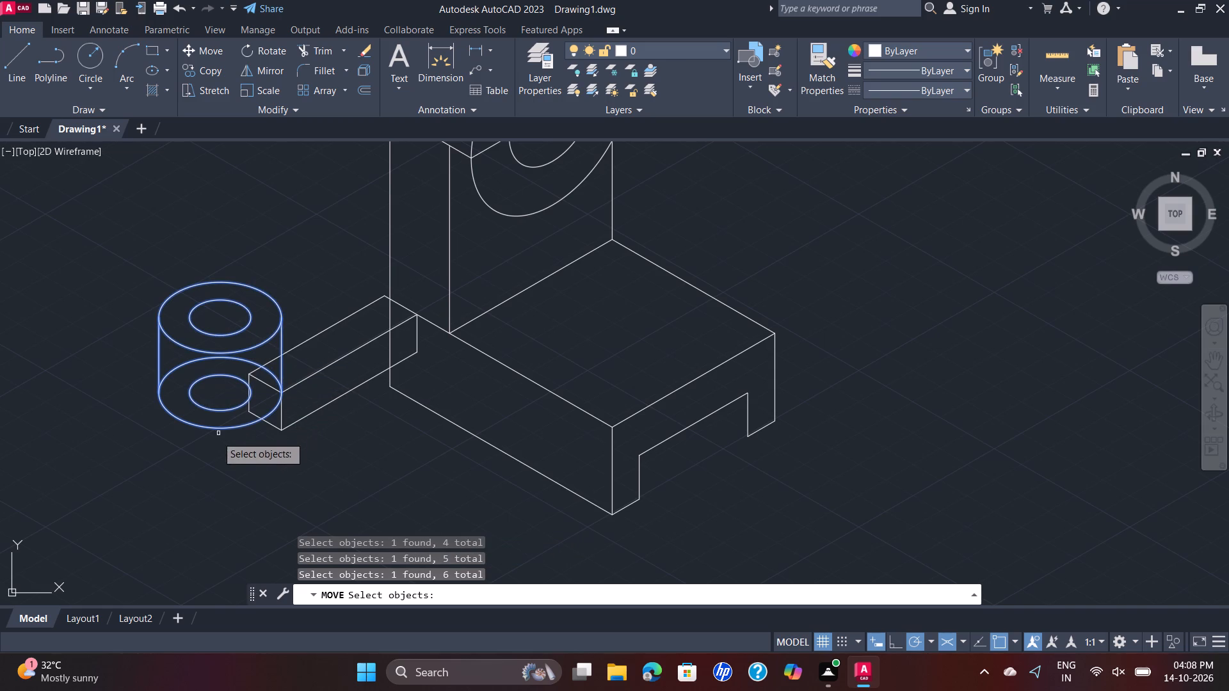
right_click(210, 453)
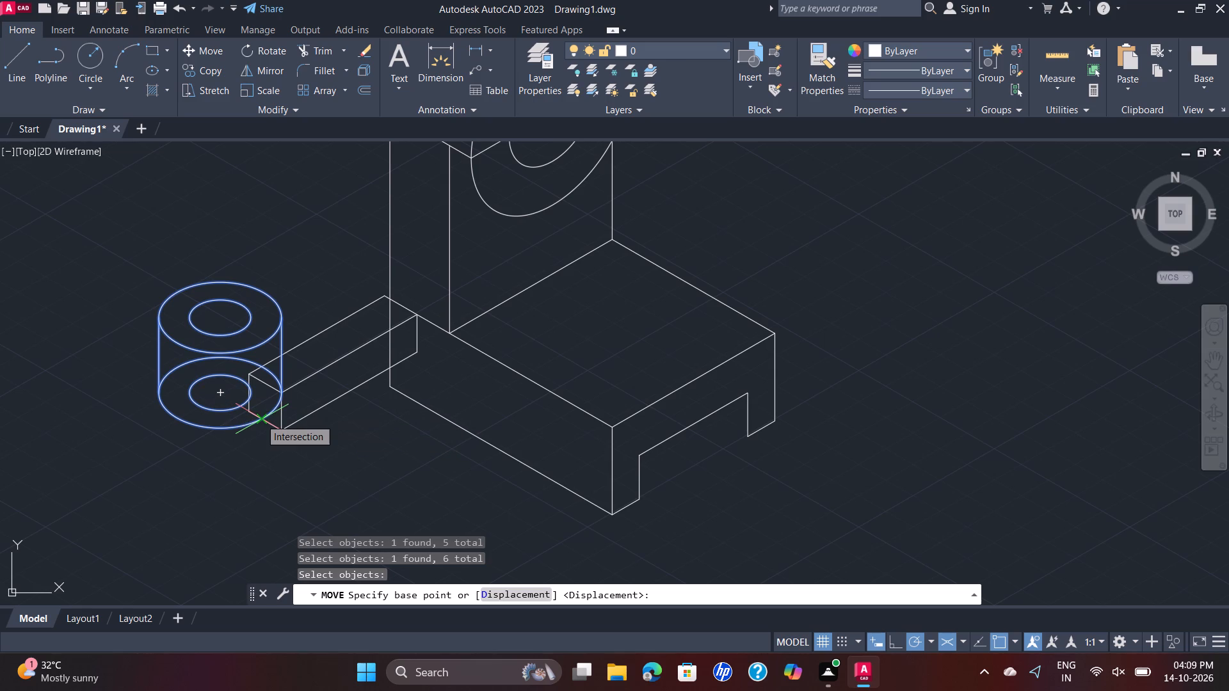
click(260, 418)
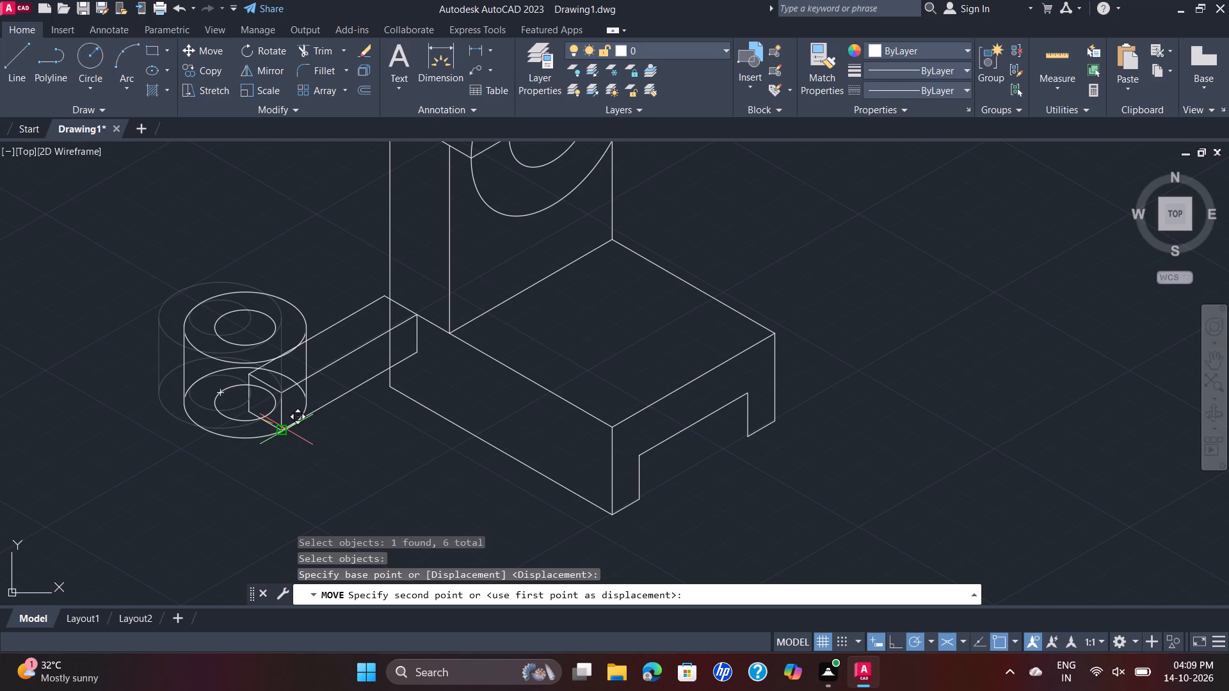
click(286, 429)
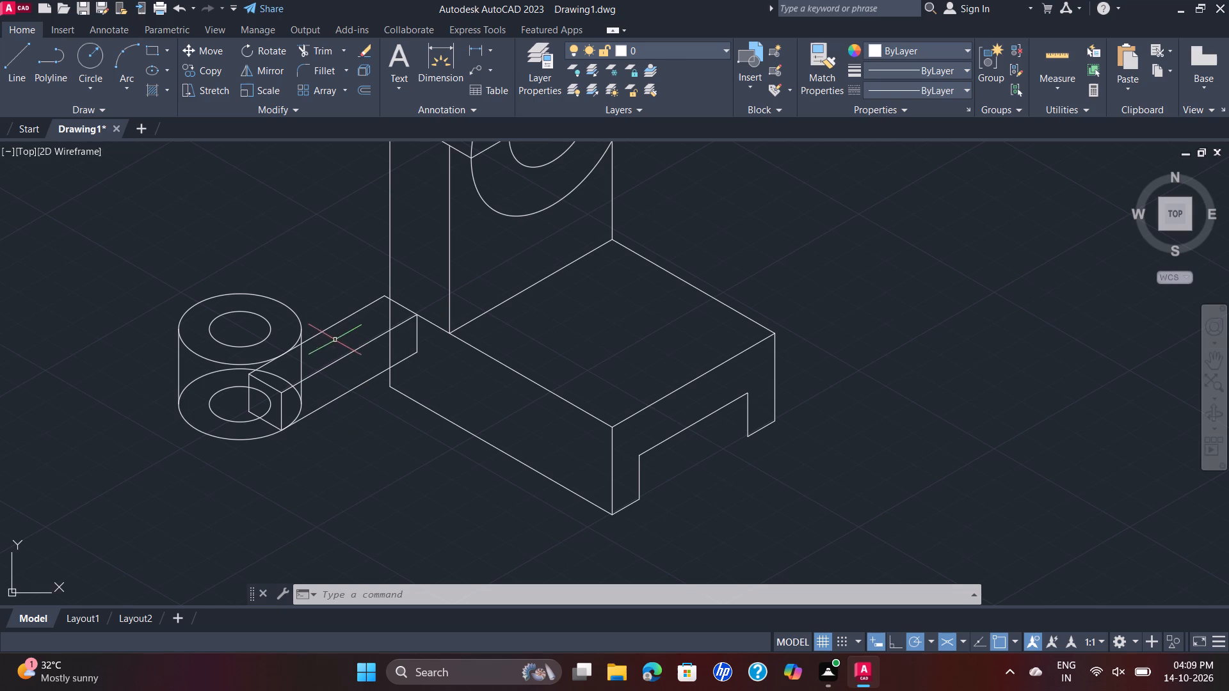
Trim away the side projection's end-face edges and the line ends lying inside the cylinder's body.
scroll(334, 338, up, 3)
scroll(334, 338, down, 2)
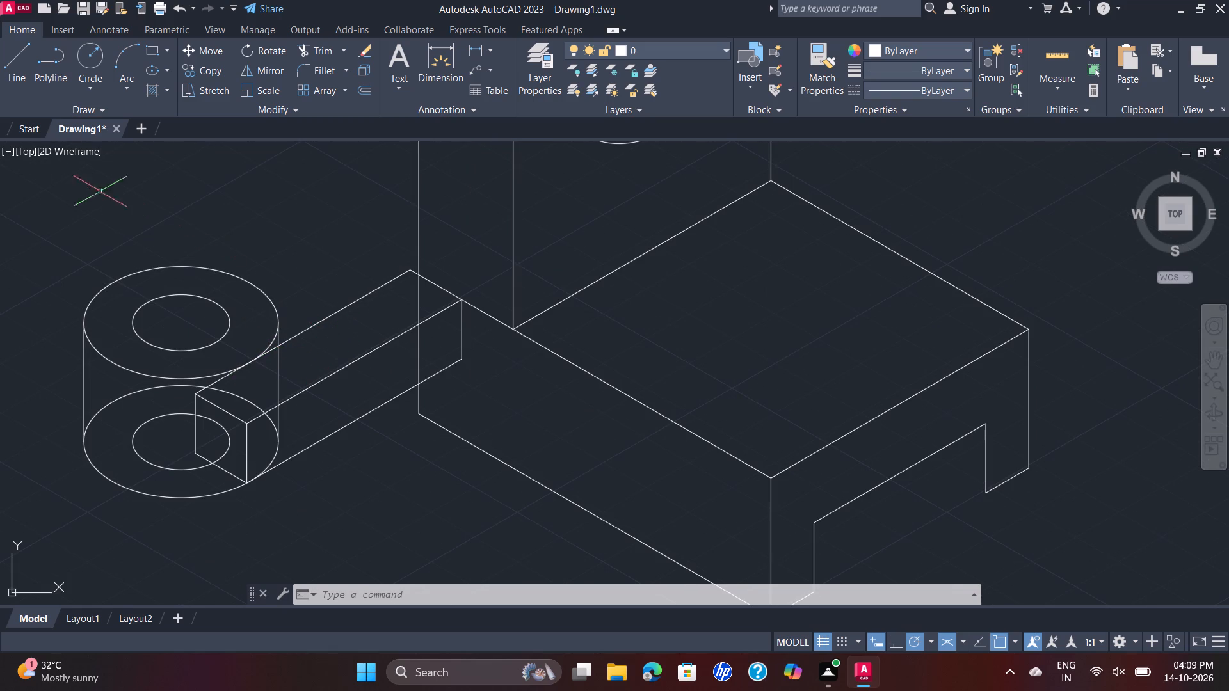
click(310, 52)
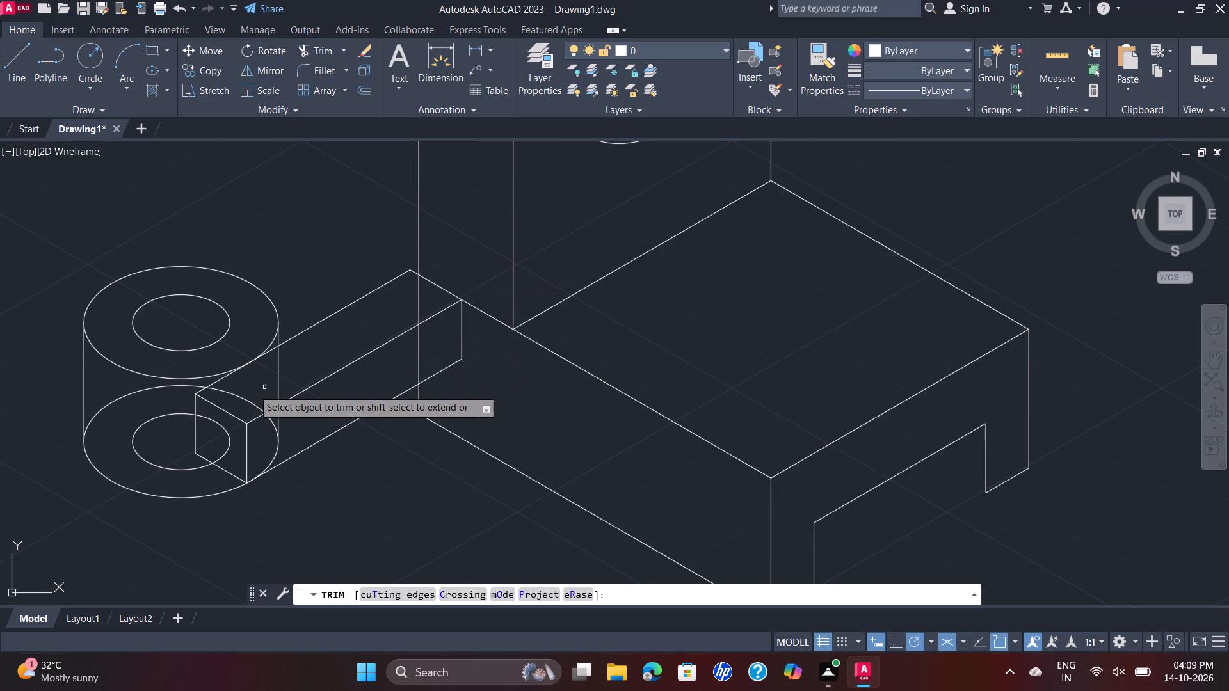
click(218, 382)
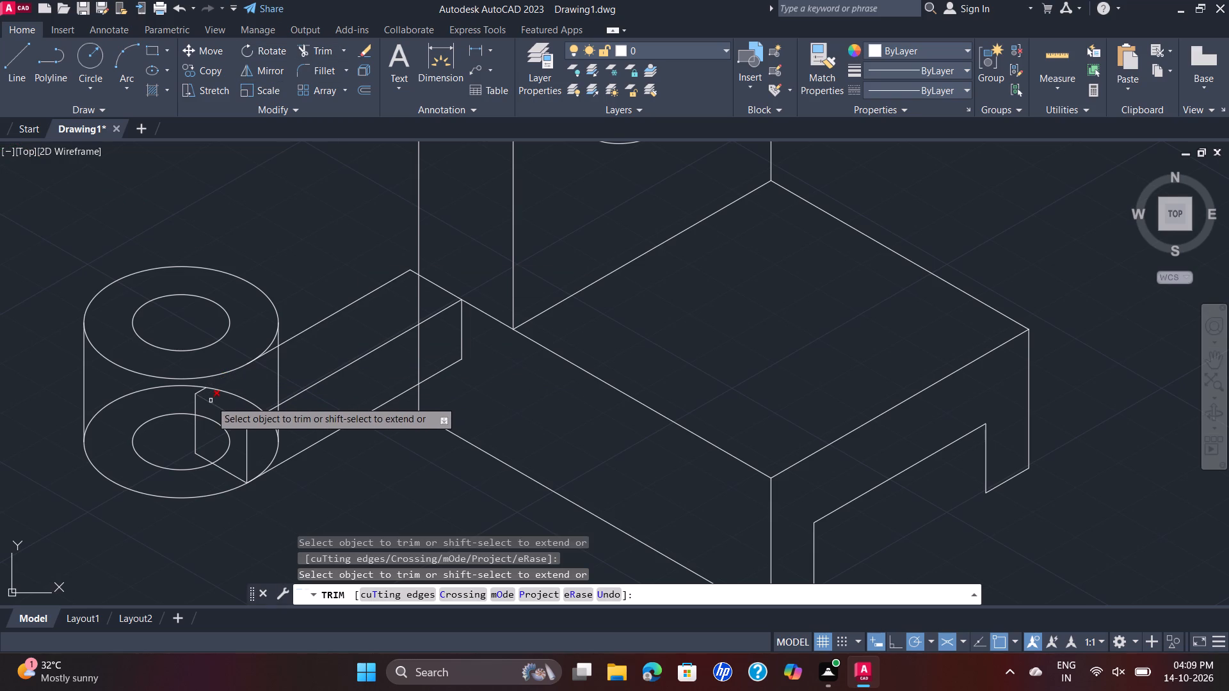
click(211, 401)
click(195, 394)
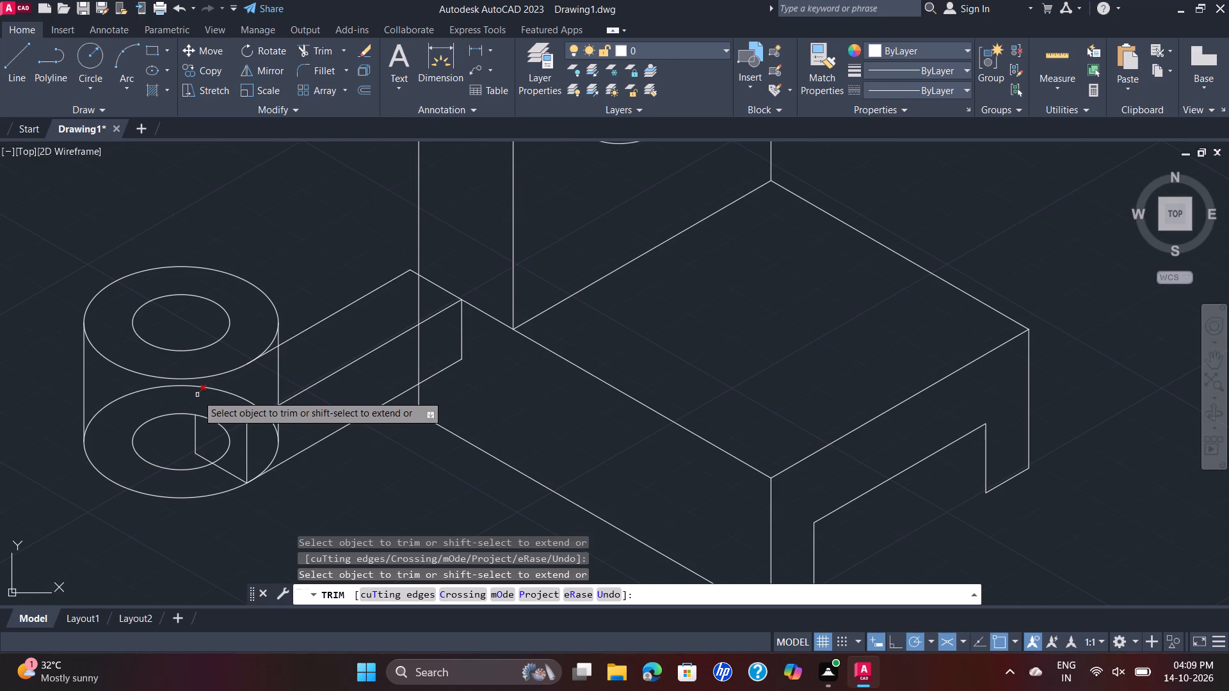
click(197, 395)
click(192, 431)
click(198, 433)
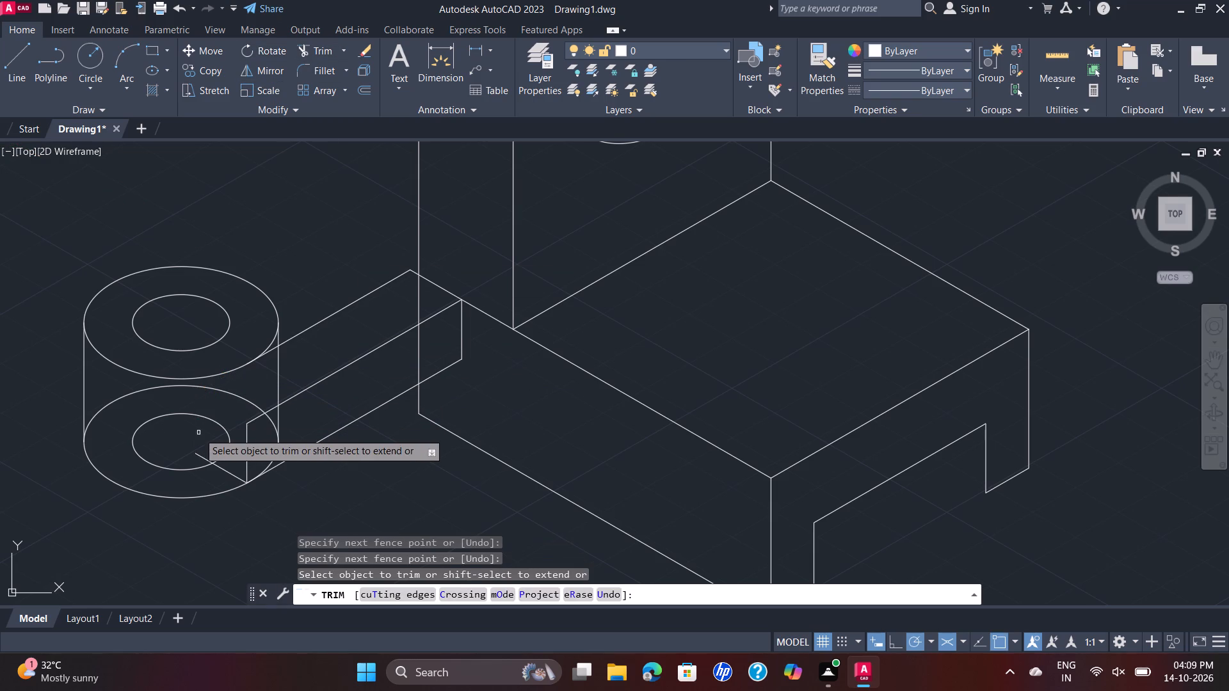
click(197, 456)
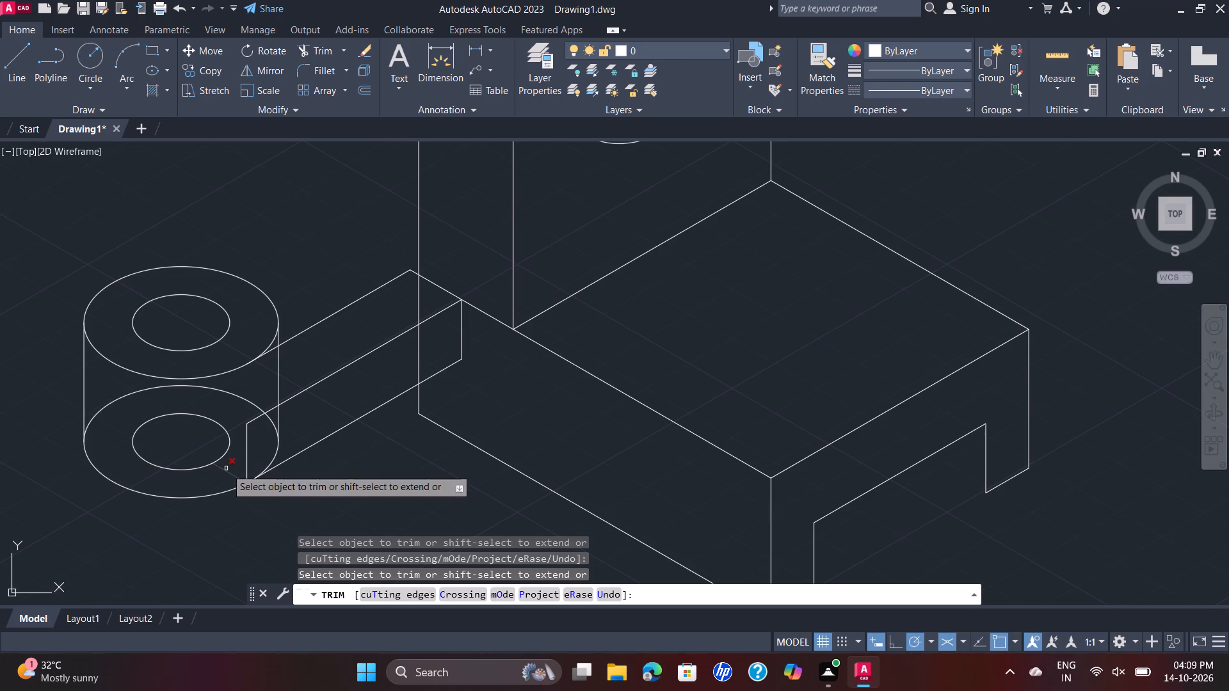
click(226, 468)
click(248, 451)
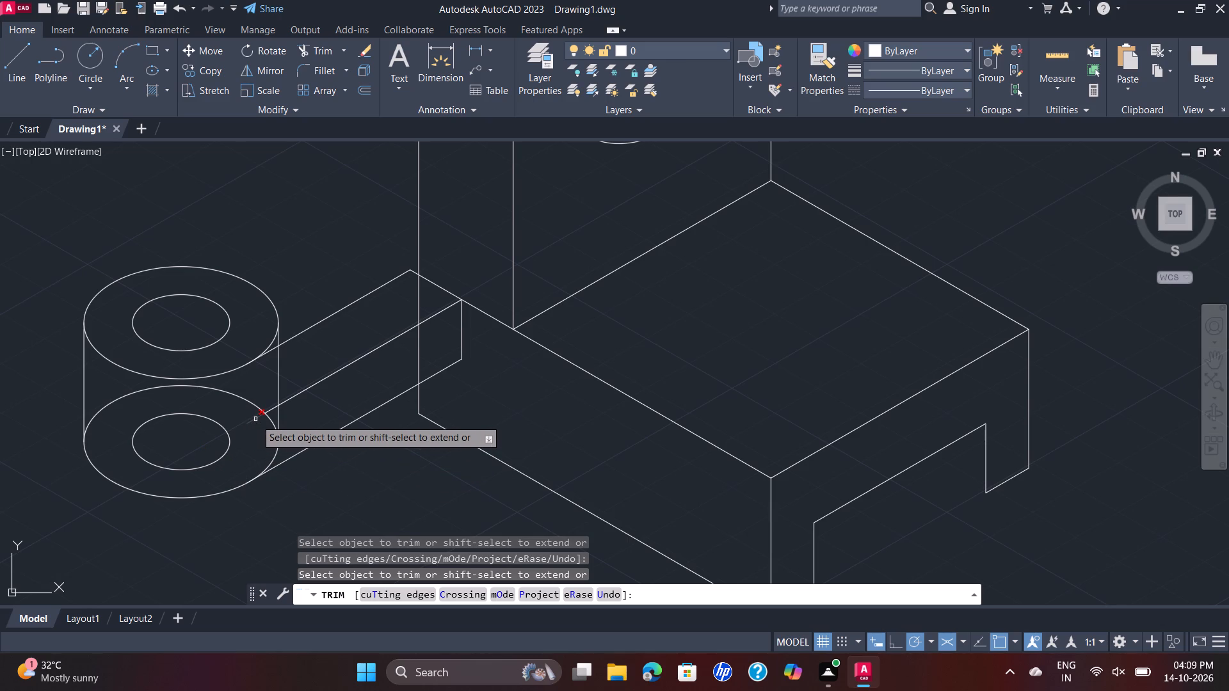
click(255, 419)
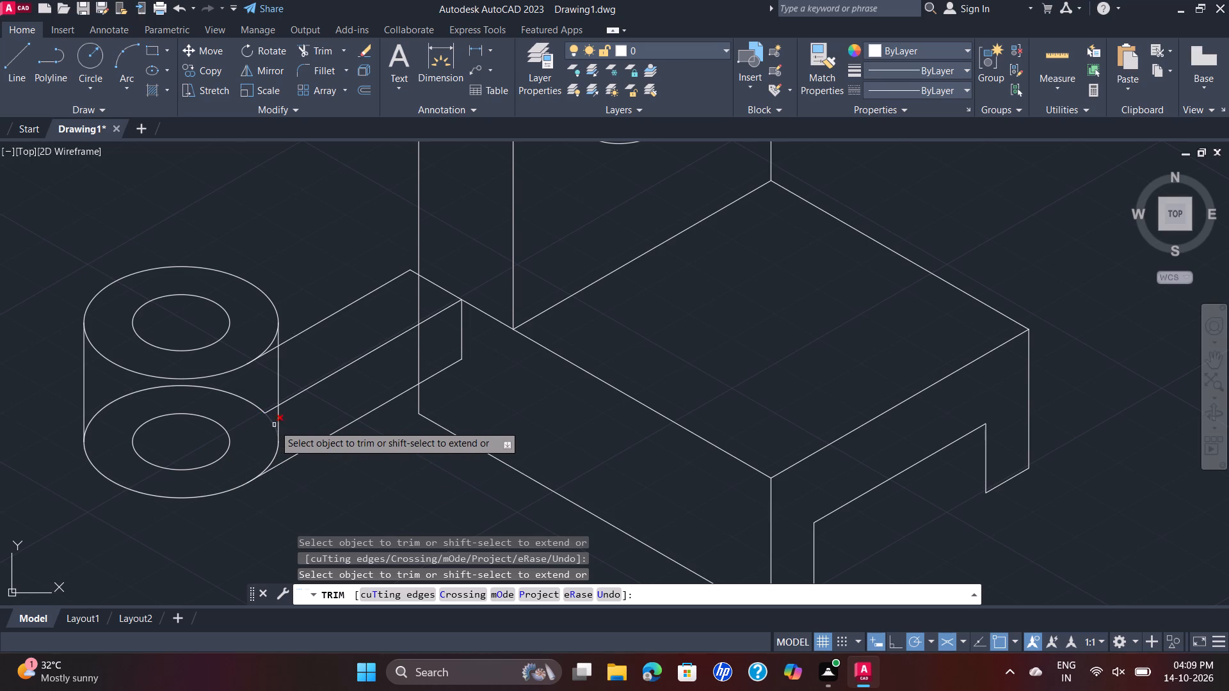
Trim the cylinder's side line below the projection's upper front edge, the lower outer ellipse's hidden arcs and the lower inner ellipse.
click(277, 417)
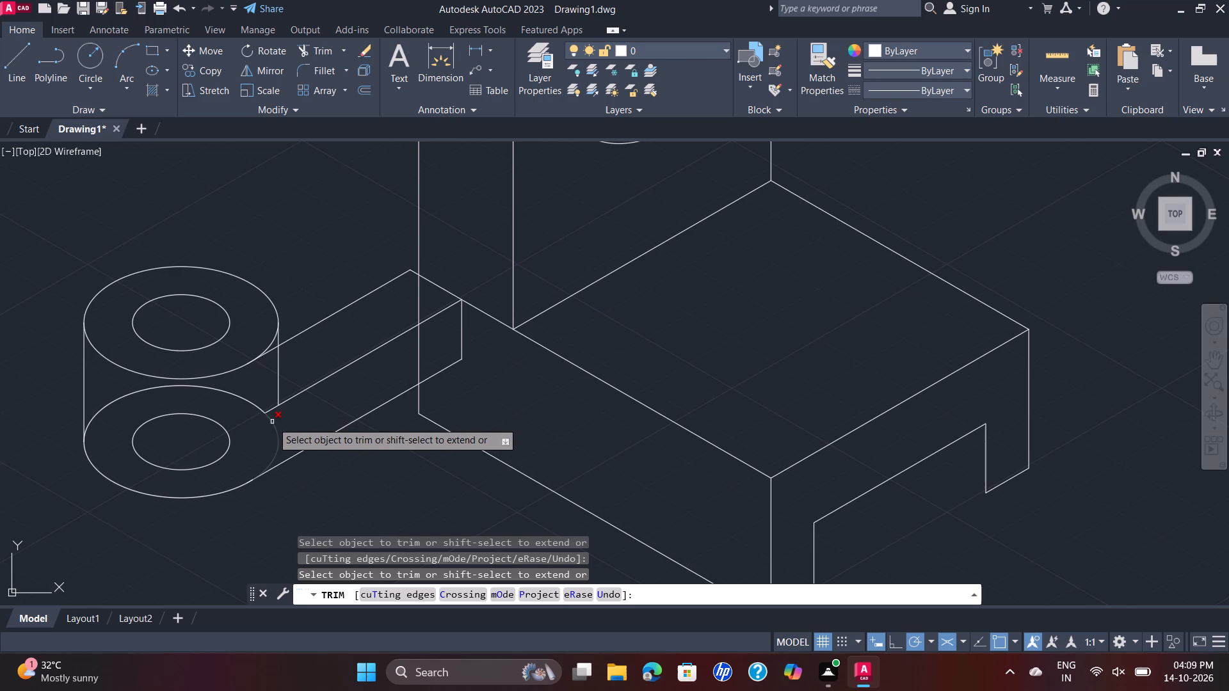
click(272, 422)
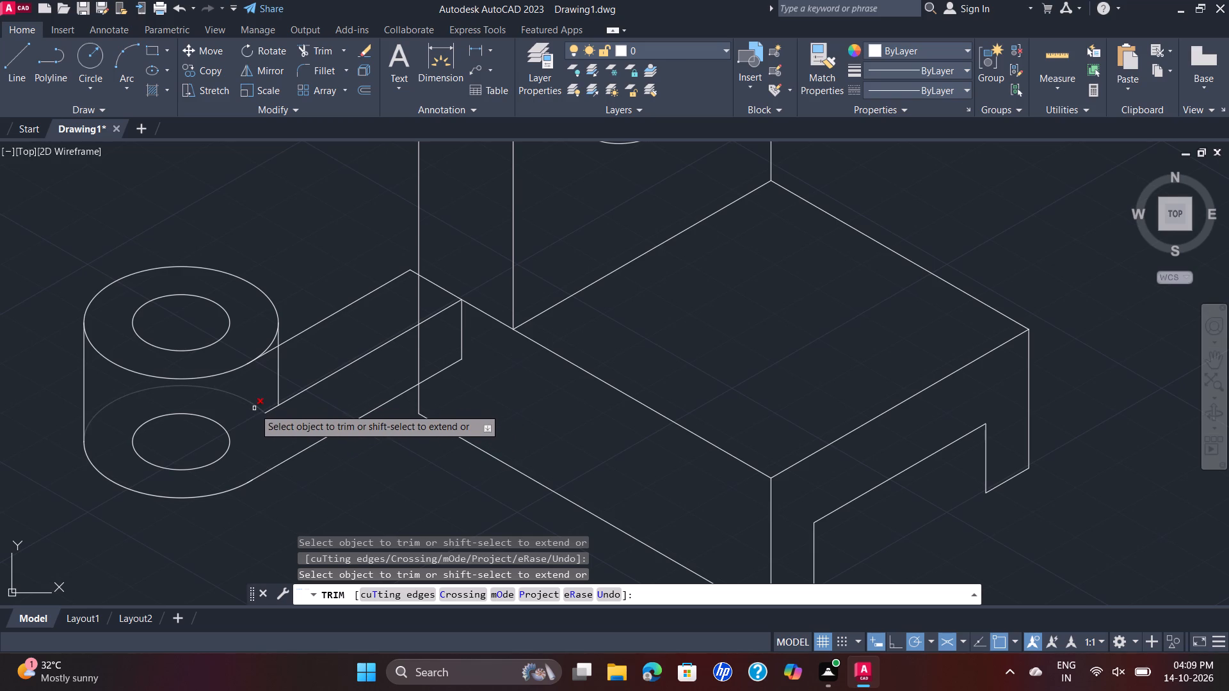
click(254, 408)
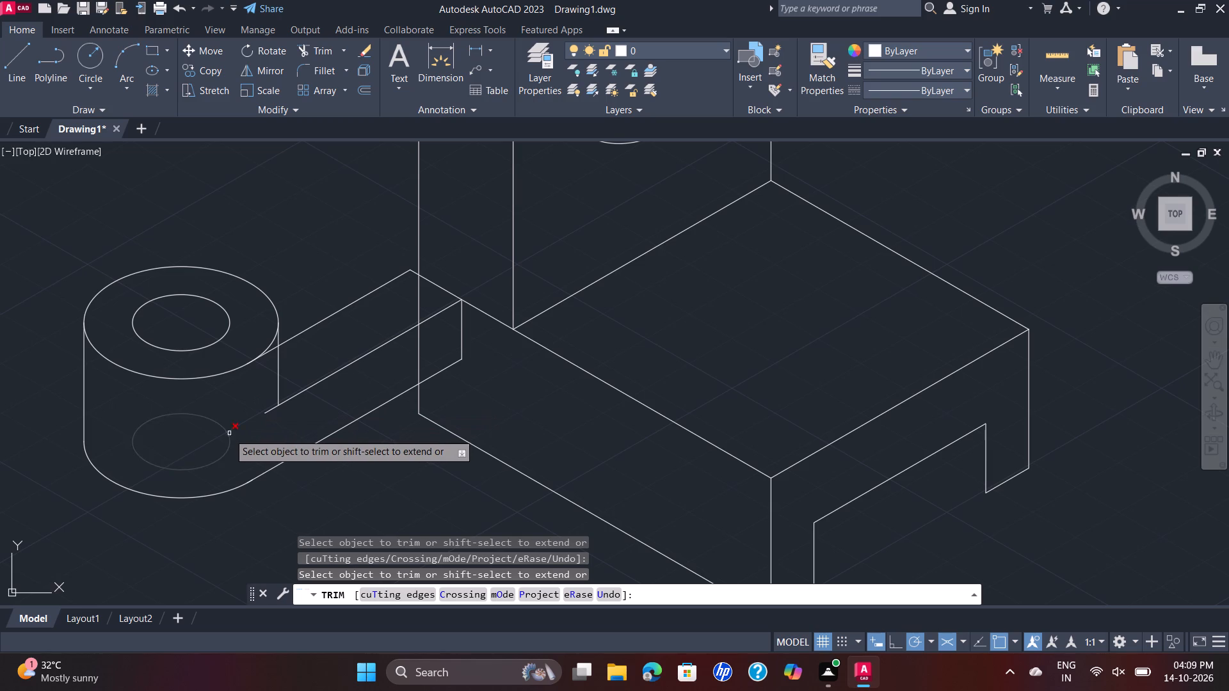
click(229, 433)
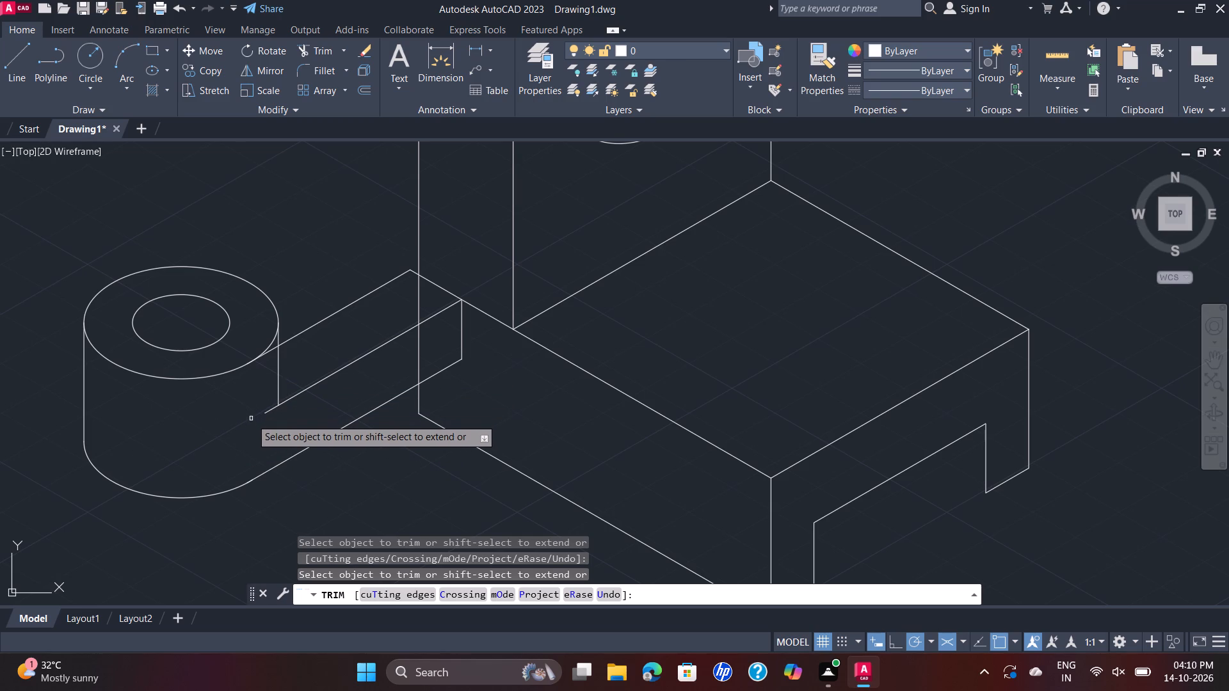
Trim the short end of the projection's upper back edge between the cylinder's top rim and its side line.
scroll(273, 351, up, 1)
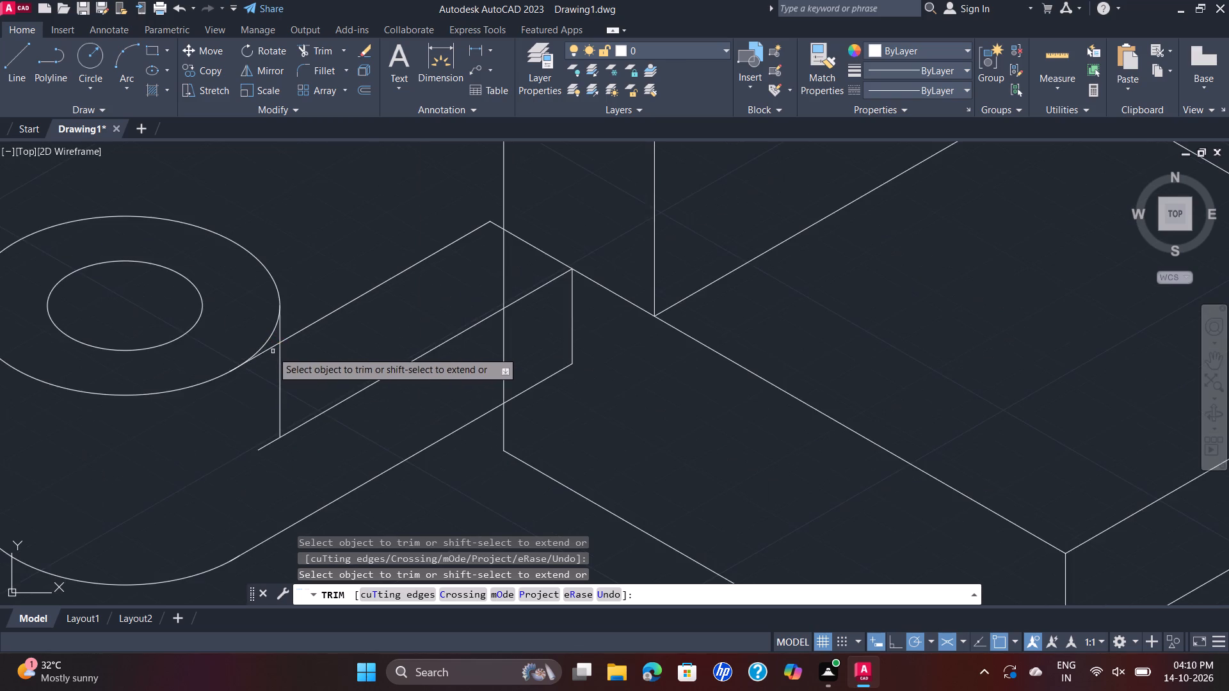
scroll(269, 352, up, 1)
click(268, 347)
scroll(362, 342, down, 1)
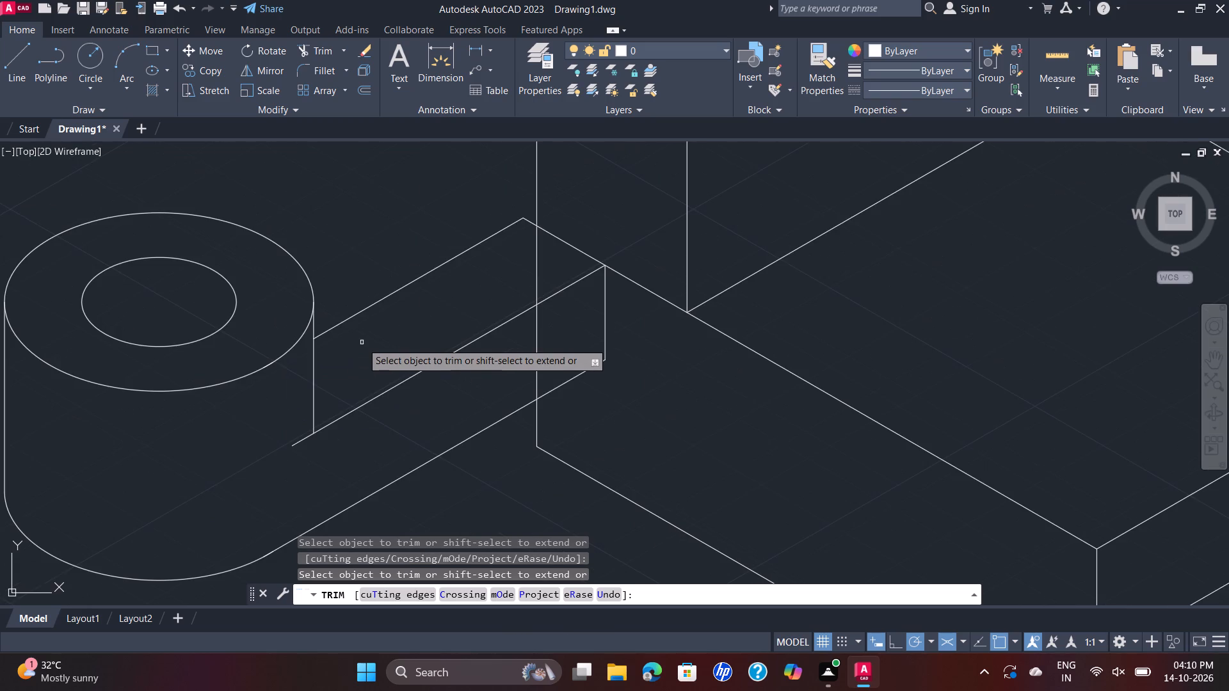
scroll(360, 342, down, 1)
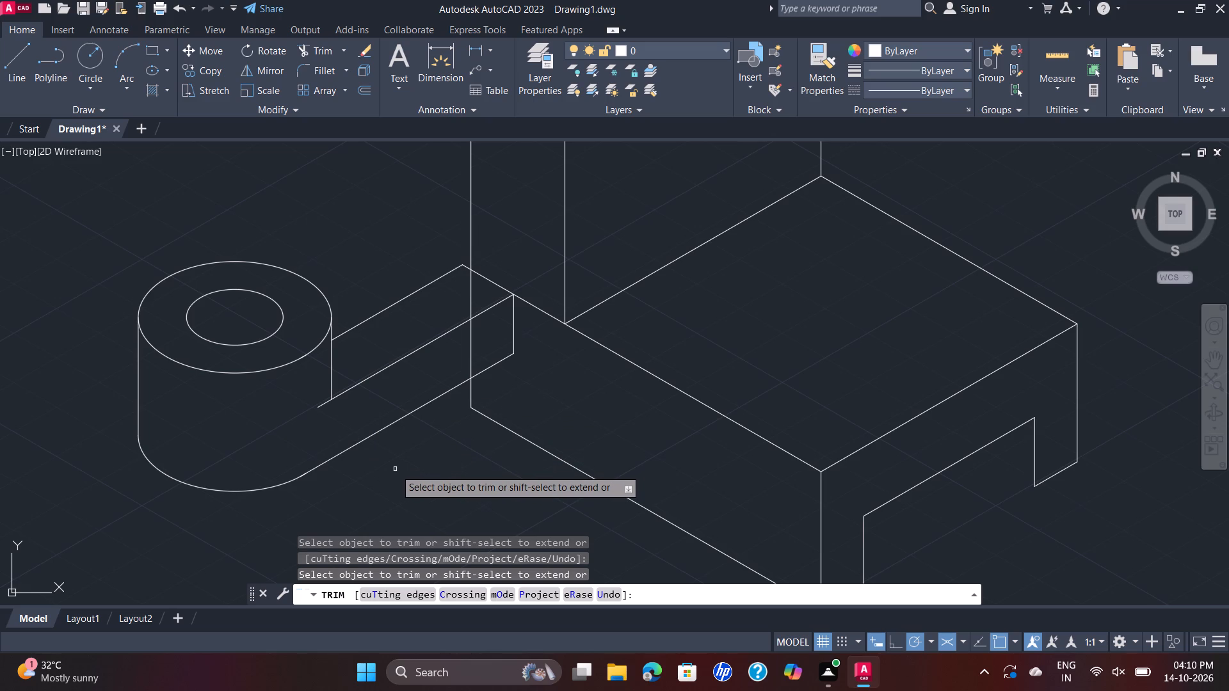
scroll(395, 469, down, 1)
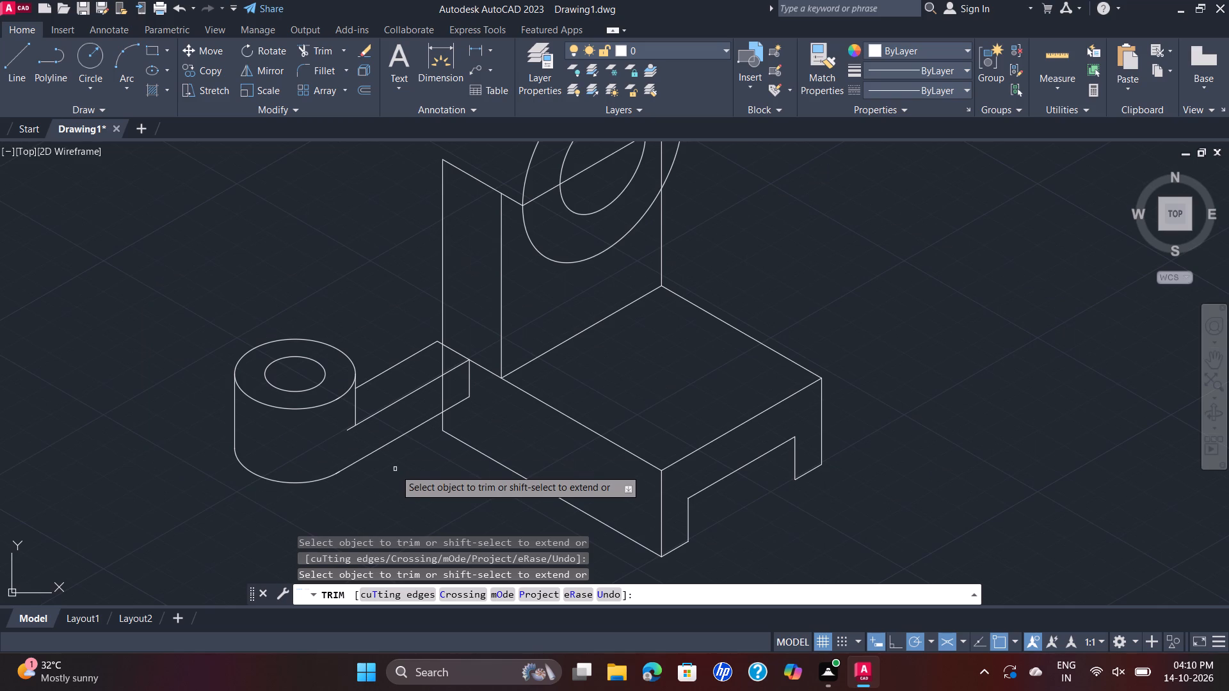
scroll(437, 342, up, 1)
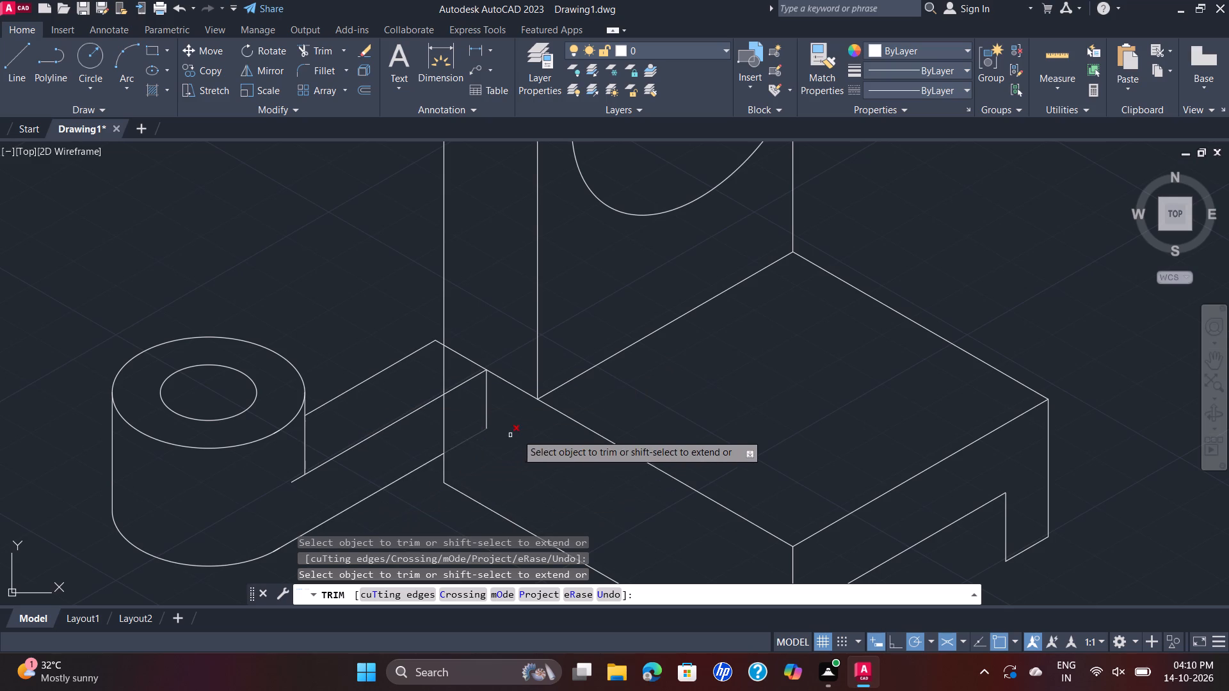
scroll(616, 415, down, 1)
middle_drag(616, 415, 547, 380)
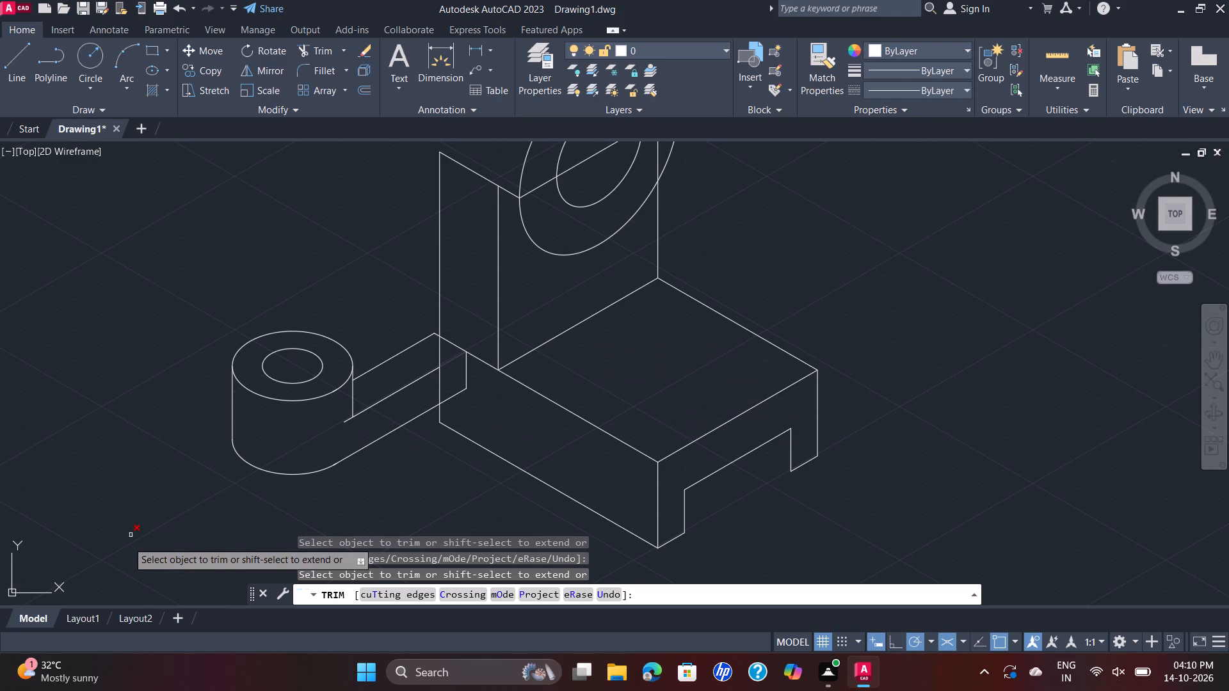
Join the cylinder's ellipses and side lines with the side projection's long edges and its two short edges at the base.
key(Escape)
click(196, 292)
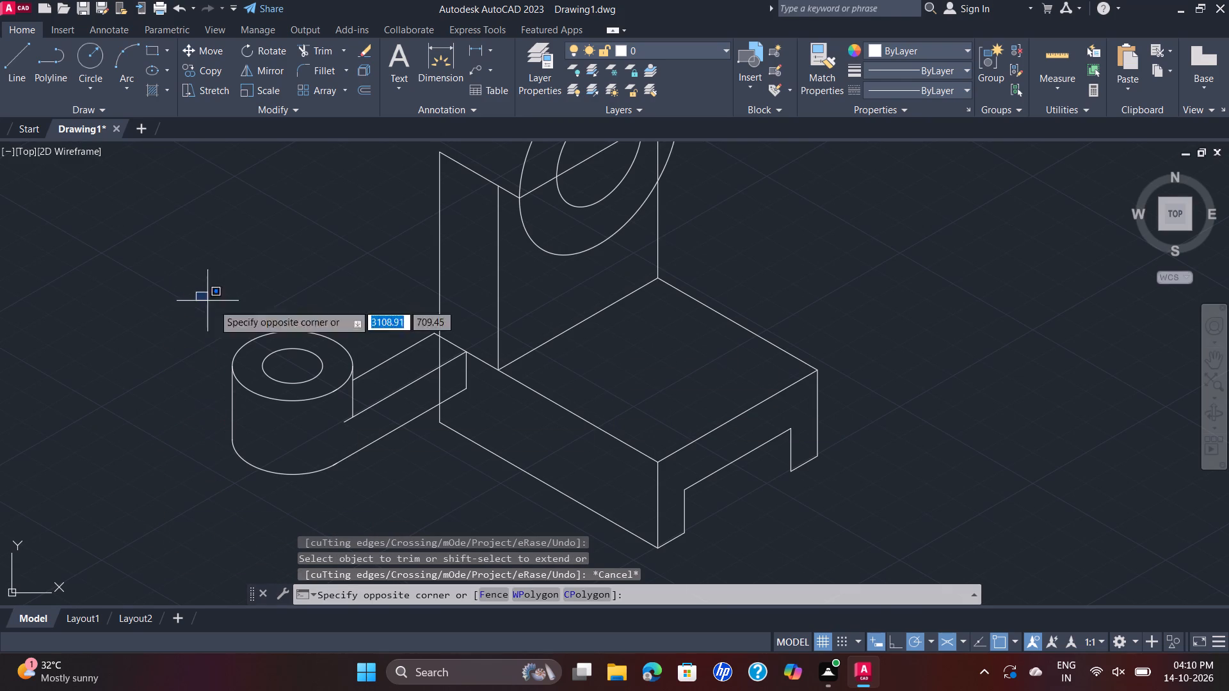
click(396, 472)
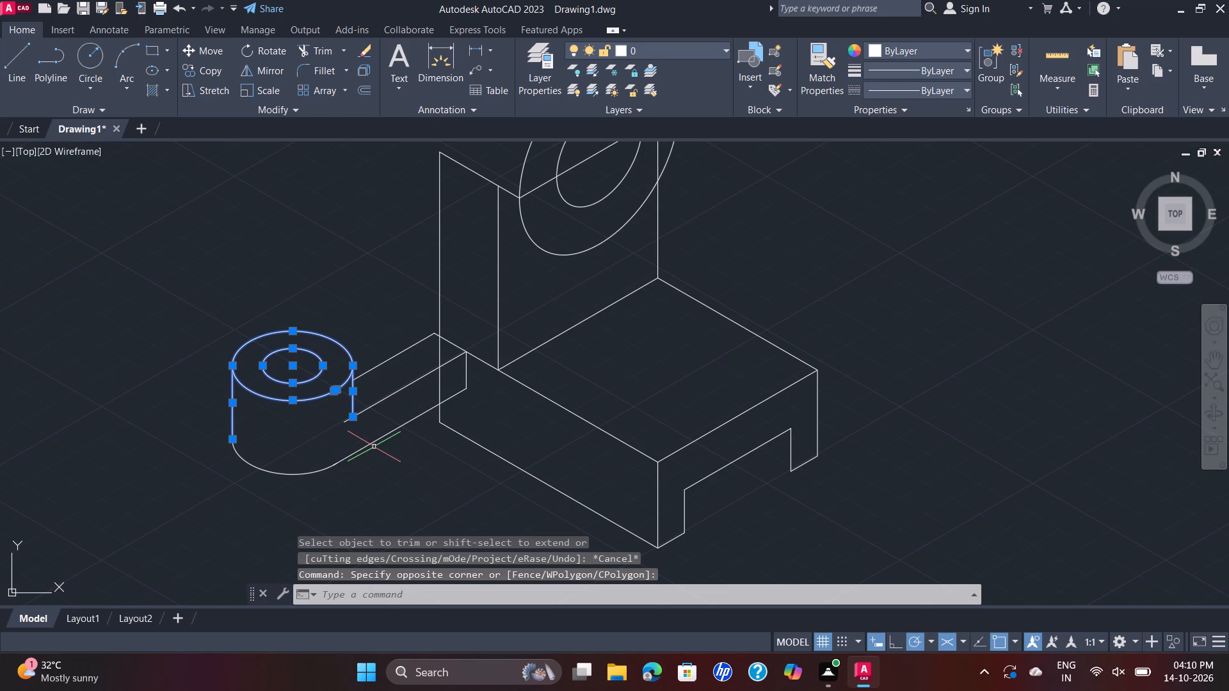
click(354, 452)
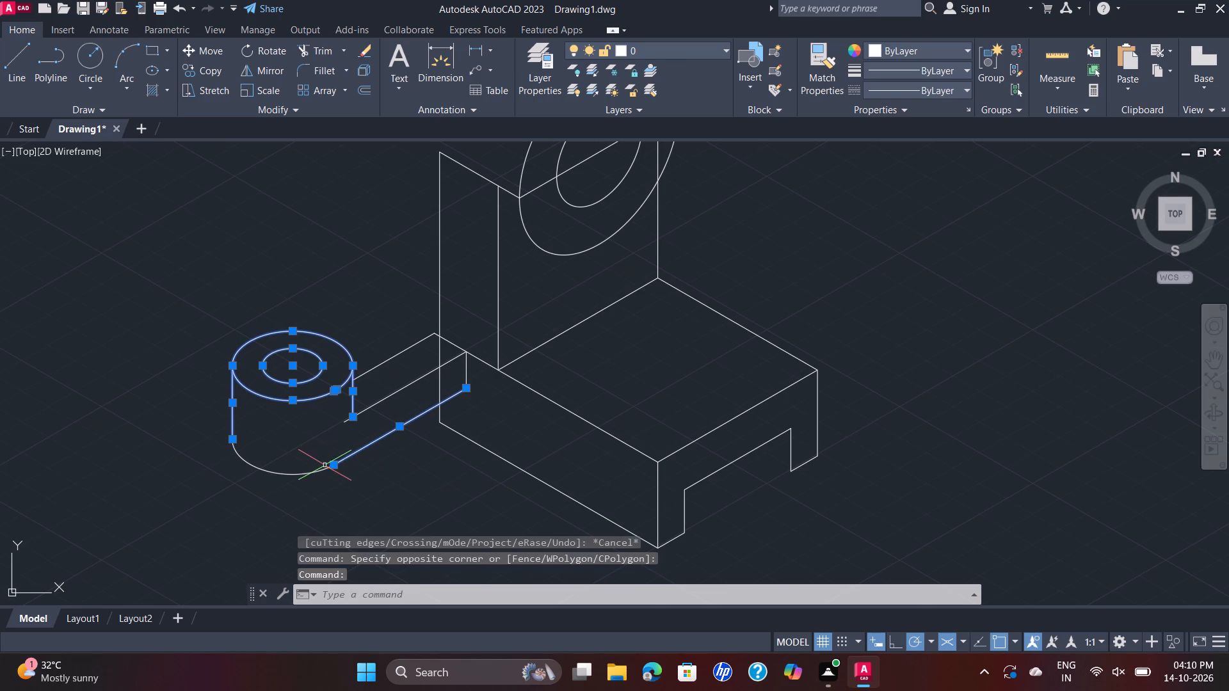
click(325, 469)
click(387, 398)
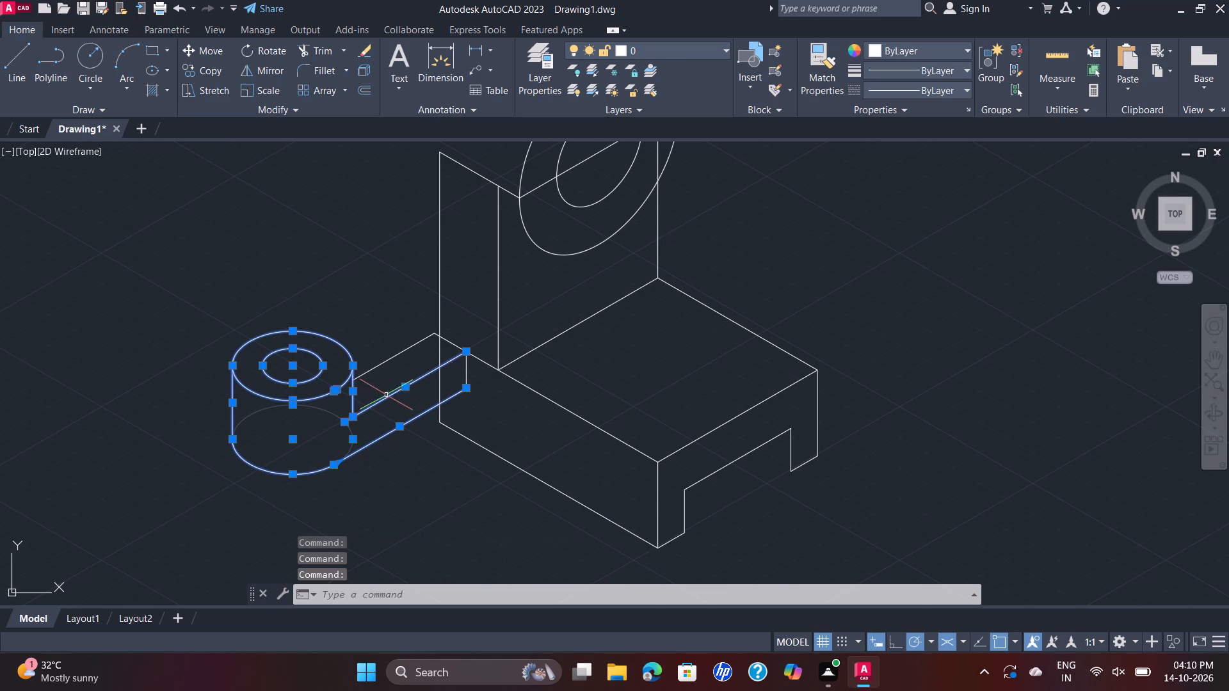
click(383, 362)
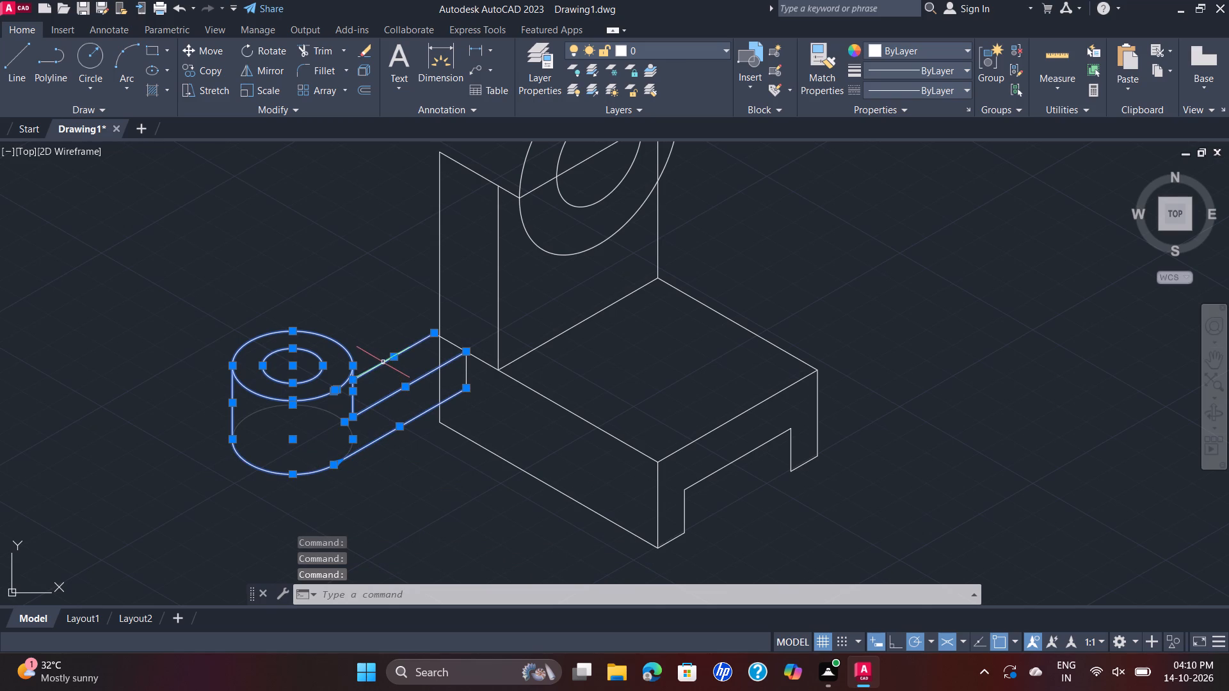
click(447, 342)
click(467, 373)
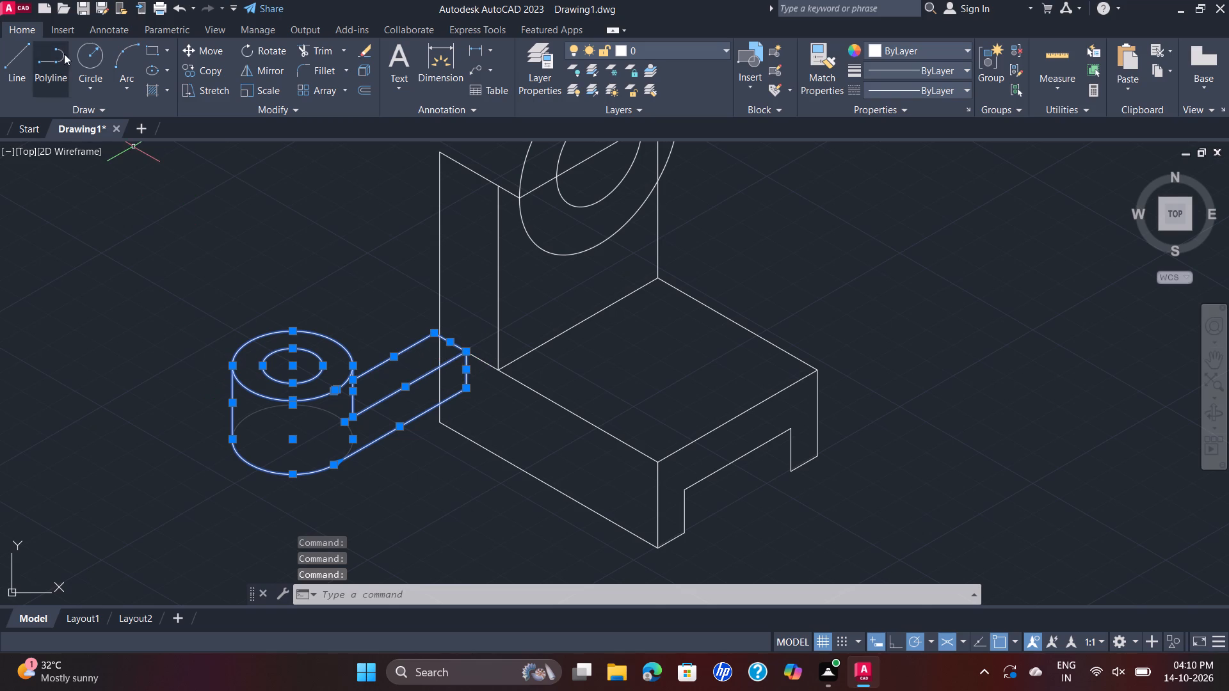
key(j)
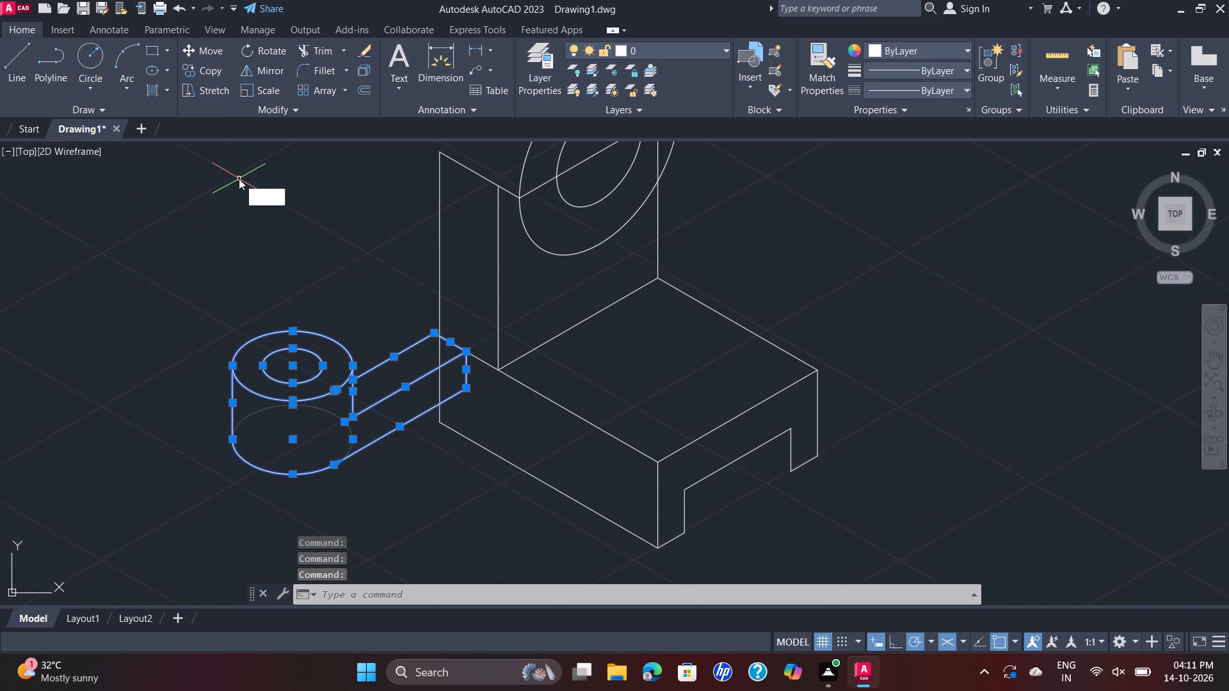
key(Return)
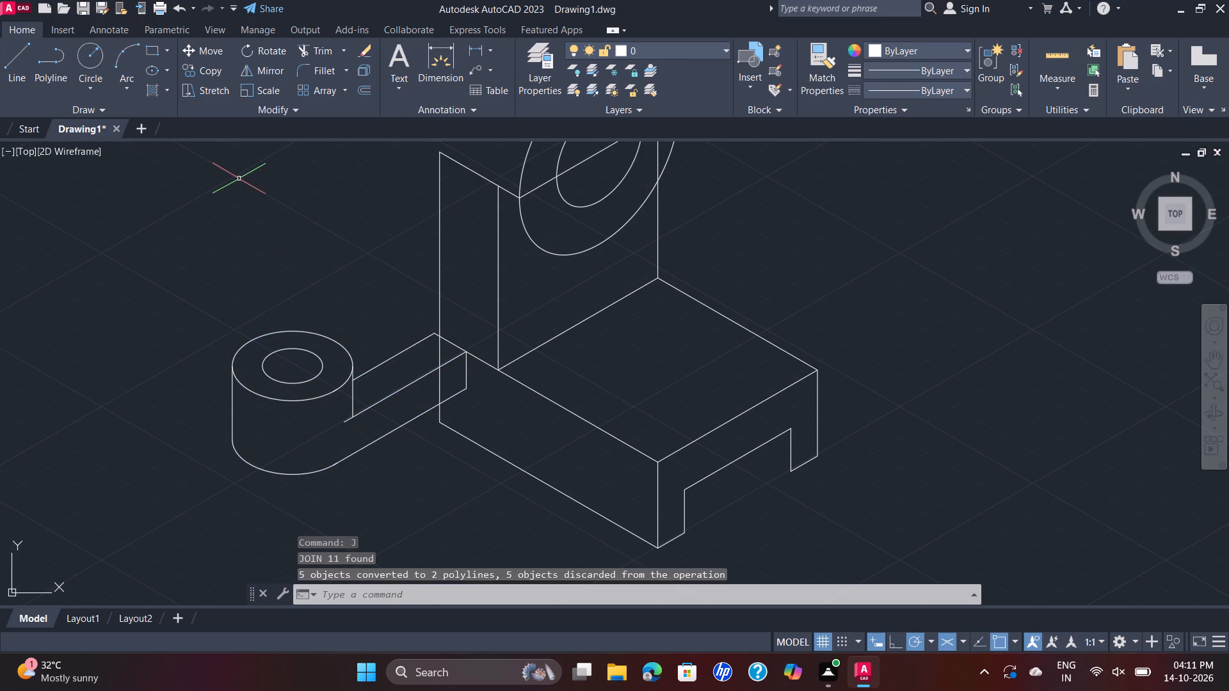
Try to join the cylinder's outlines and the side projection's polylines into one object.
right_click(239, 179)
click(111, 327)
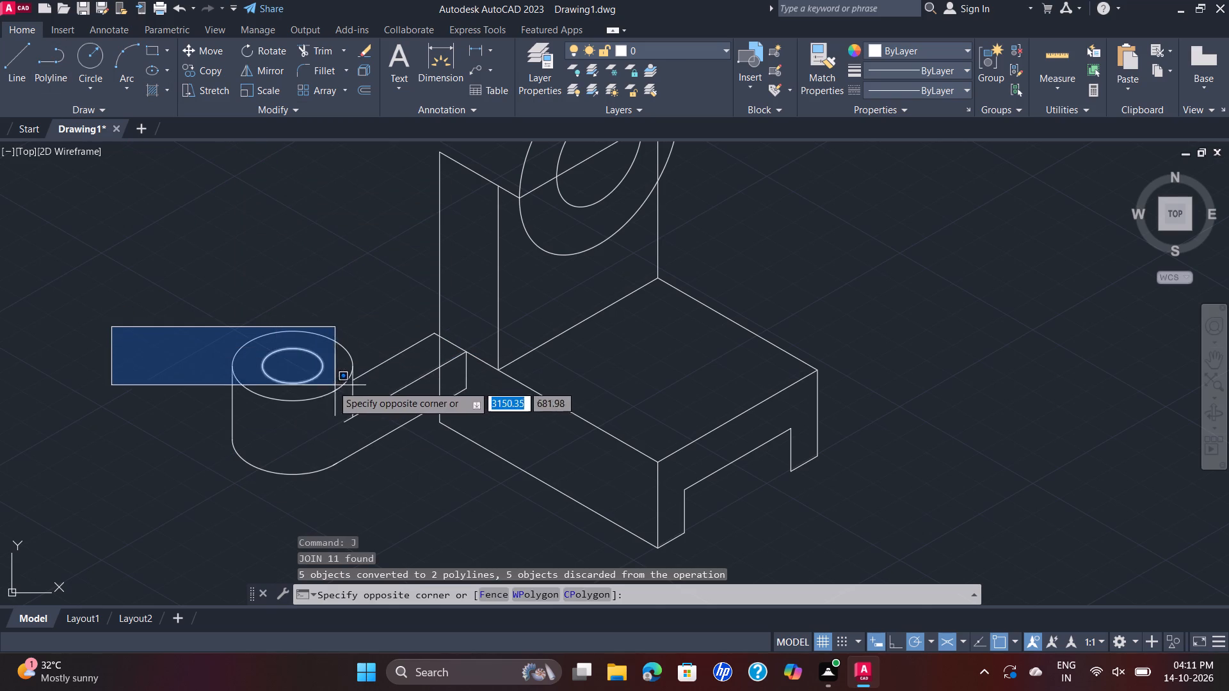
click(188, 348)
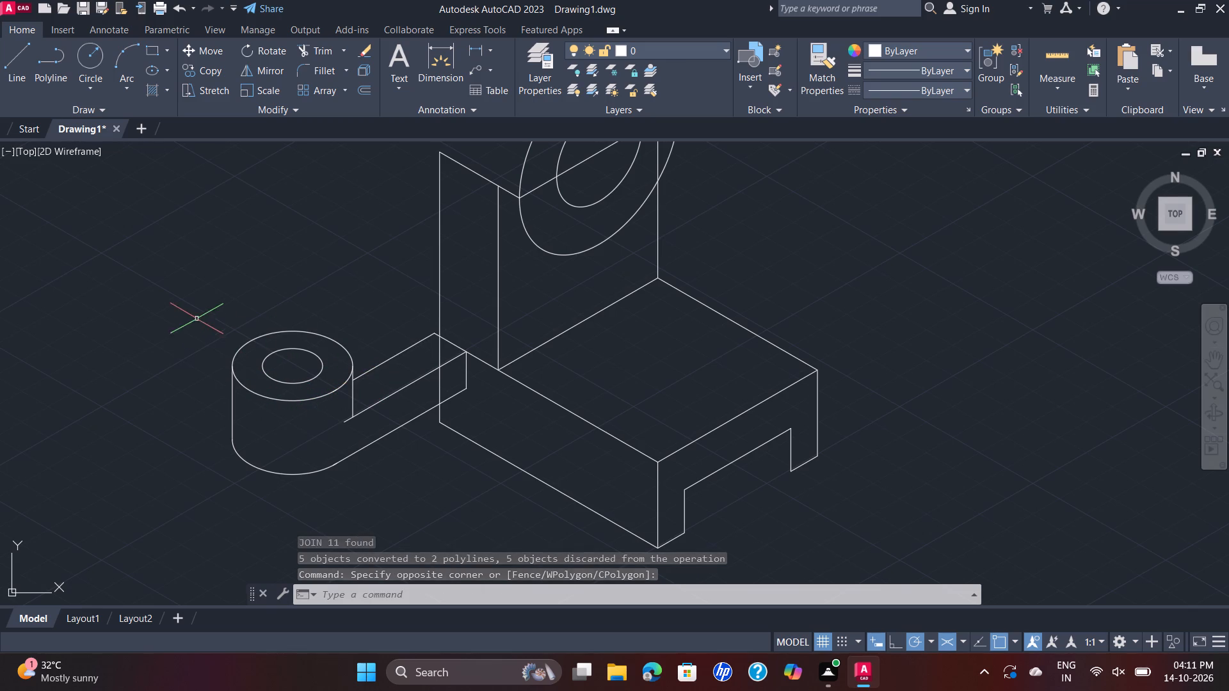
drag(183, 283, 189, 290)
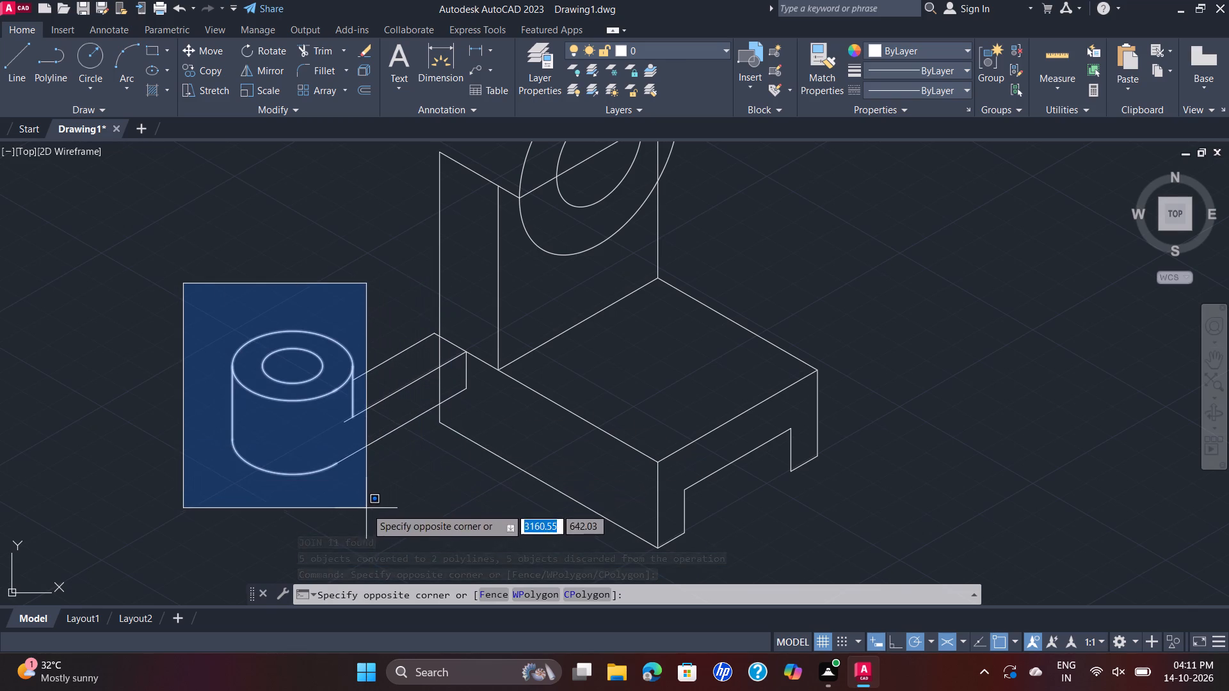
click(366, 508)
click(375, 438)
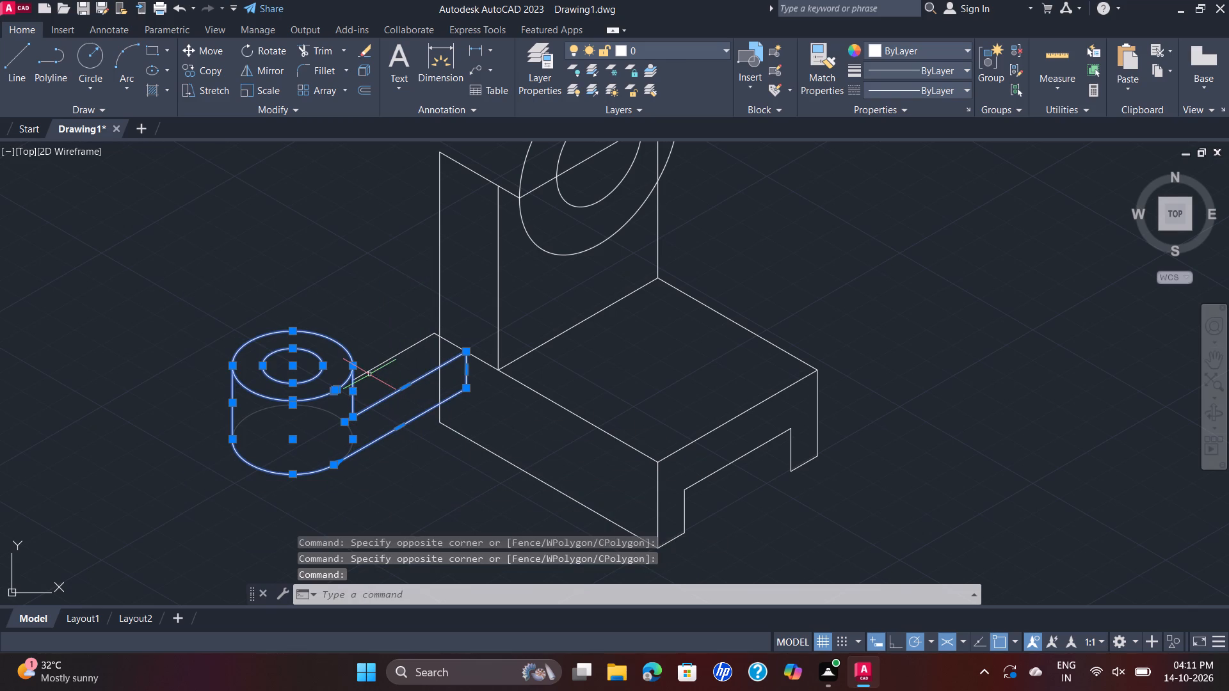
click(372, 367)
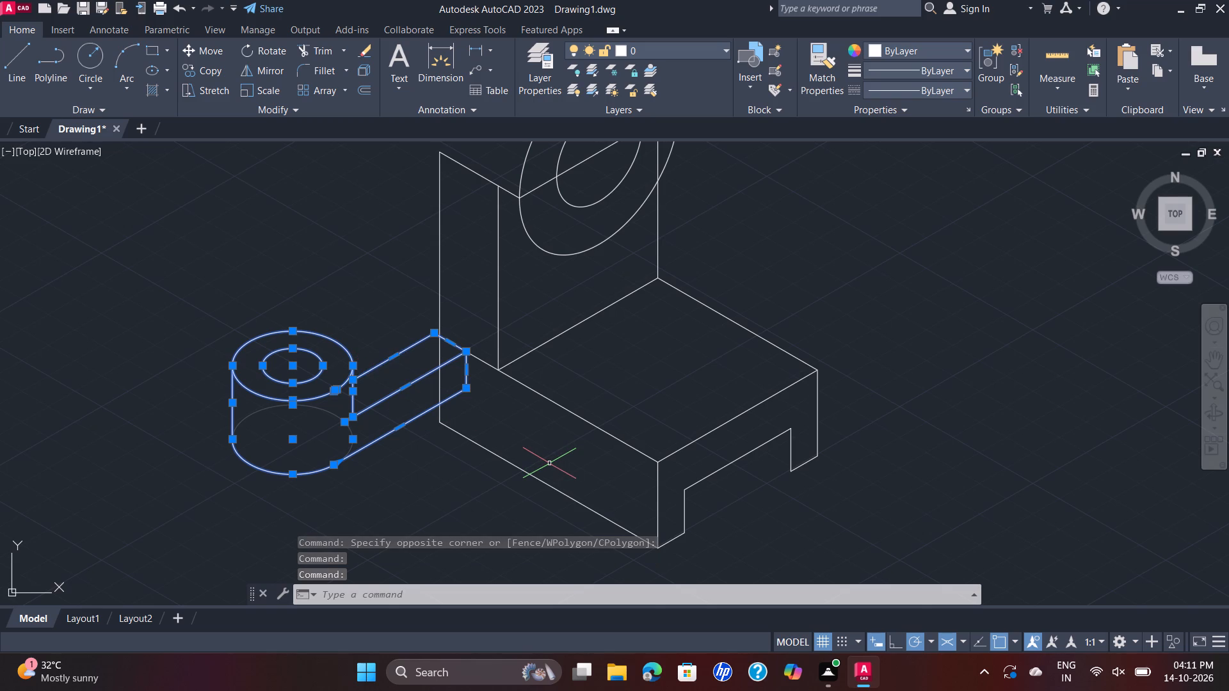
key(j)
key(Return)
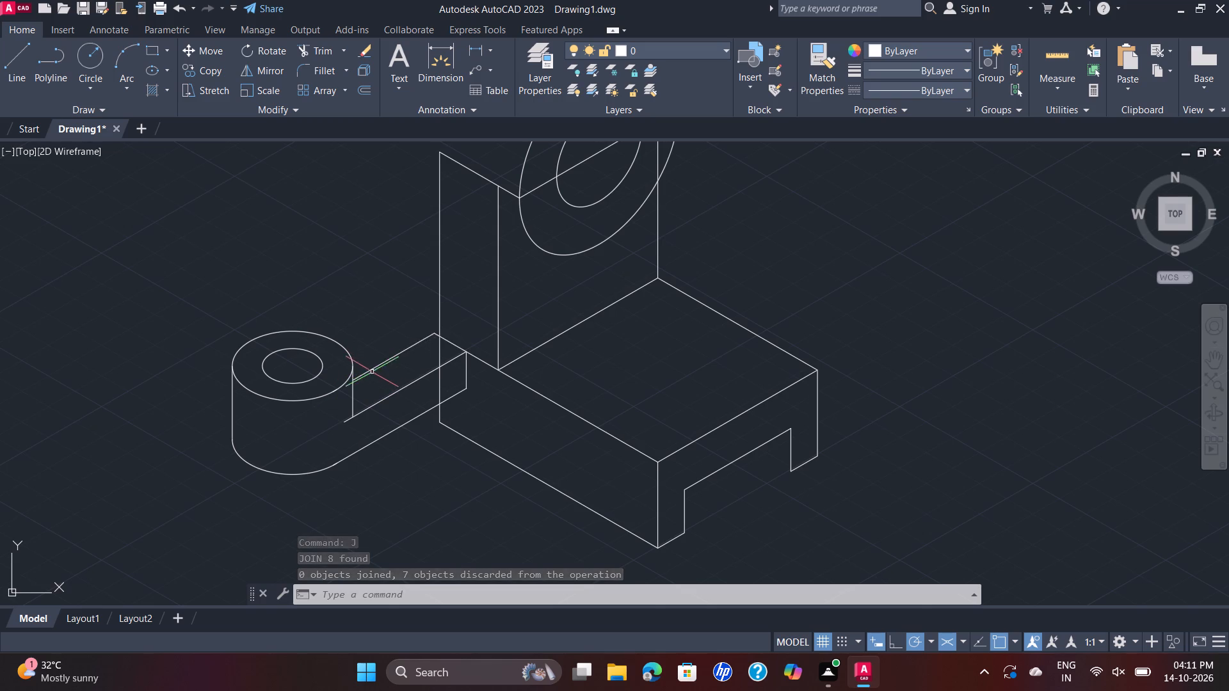
Move the cylinder and side projection together from the projection's upper back corner onto the upright plate's outer vertical edge.
scroll(353, 381, up, 10)
scroll(346, 383, down, 10)
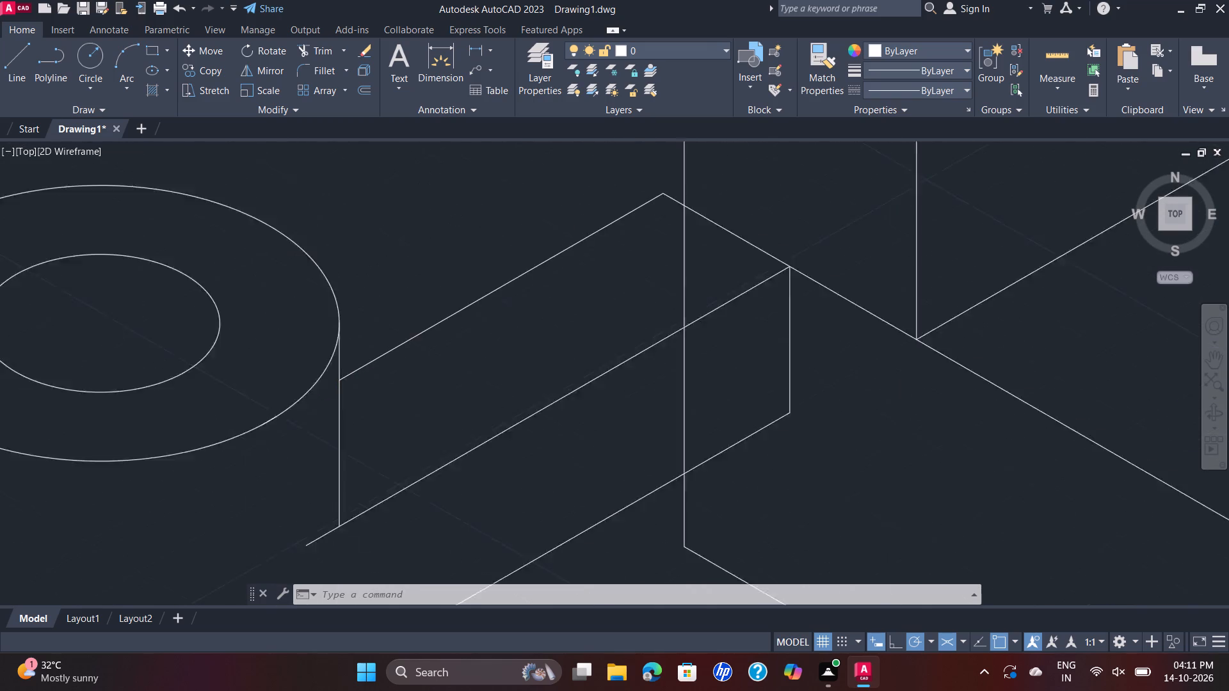
scroll(370, 381, up, 1)
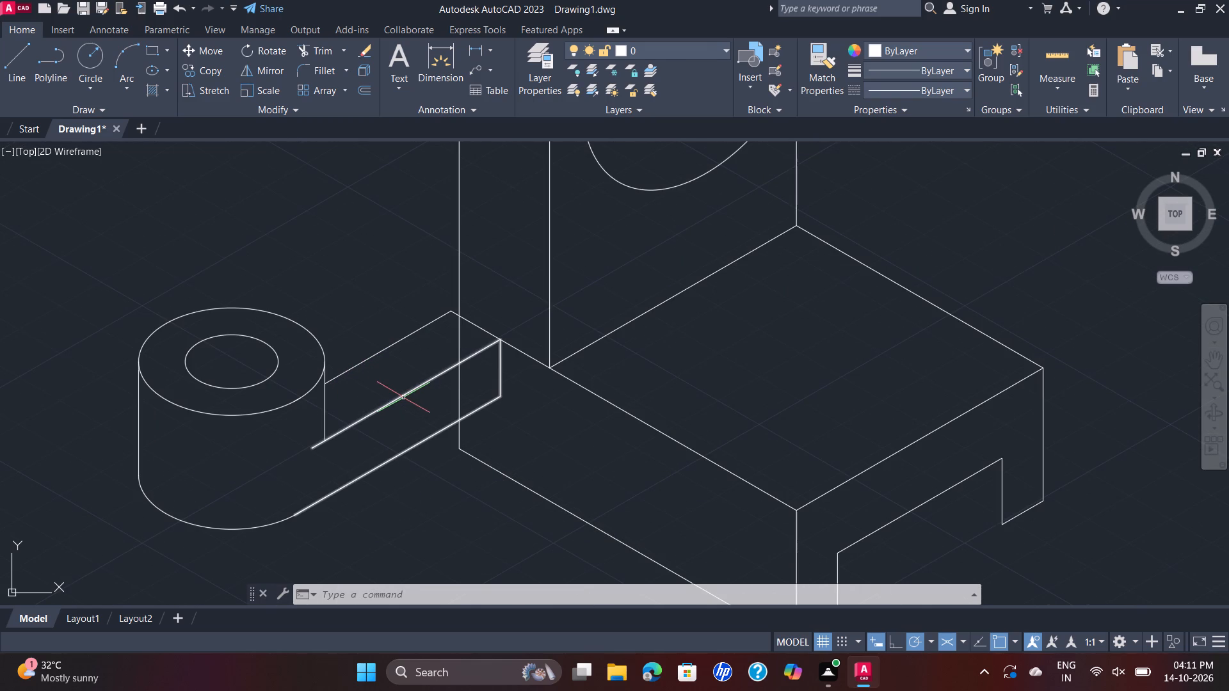
click(403, 397)
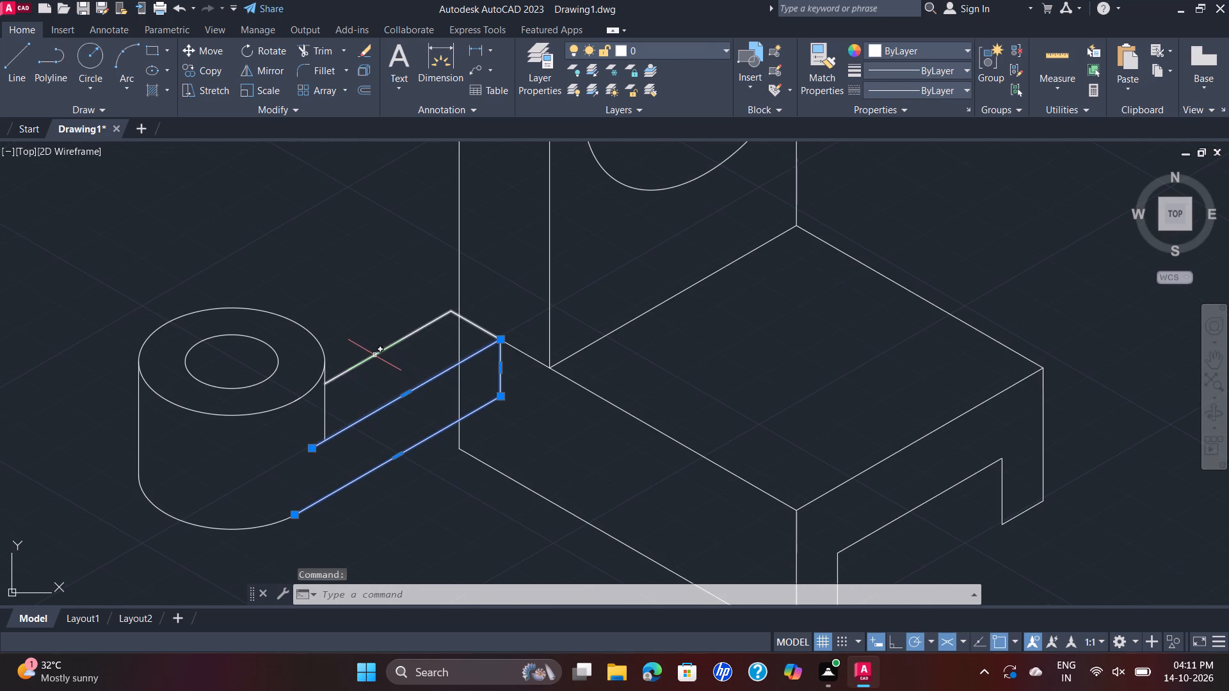
click(374, 355)
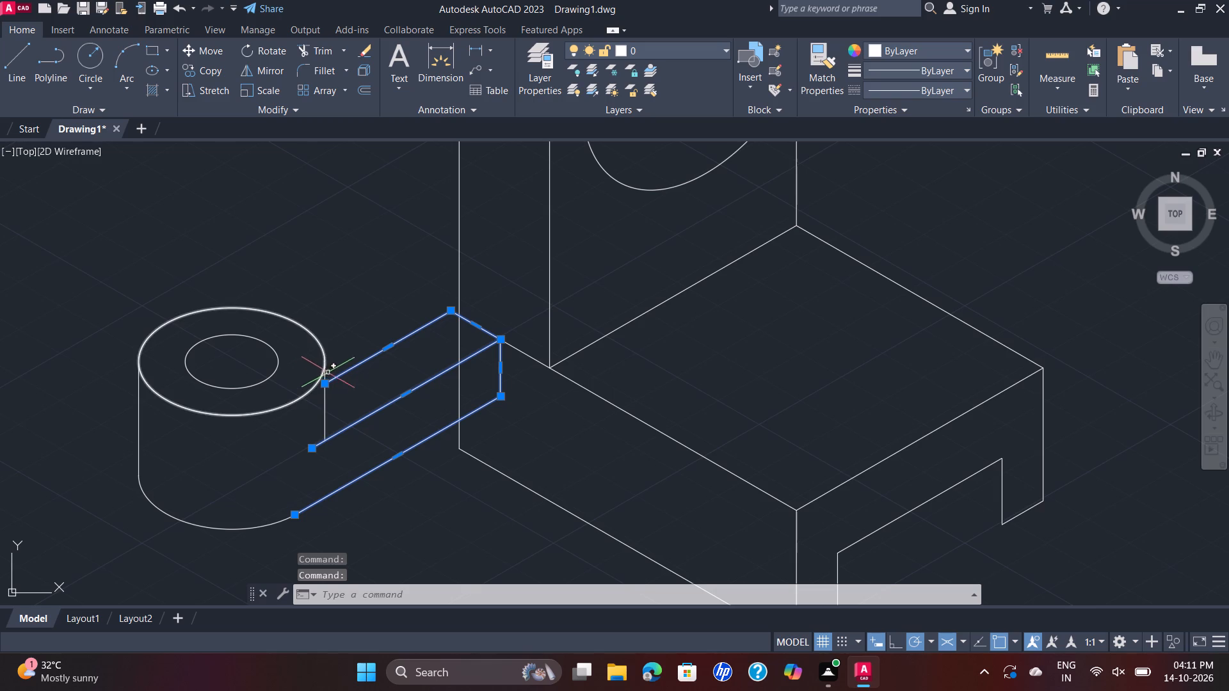
click(323, 372)
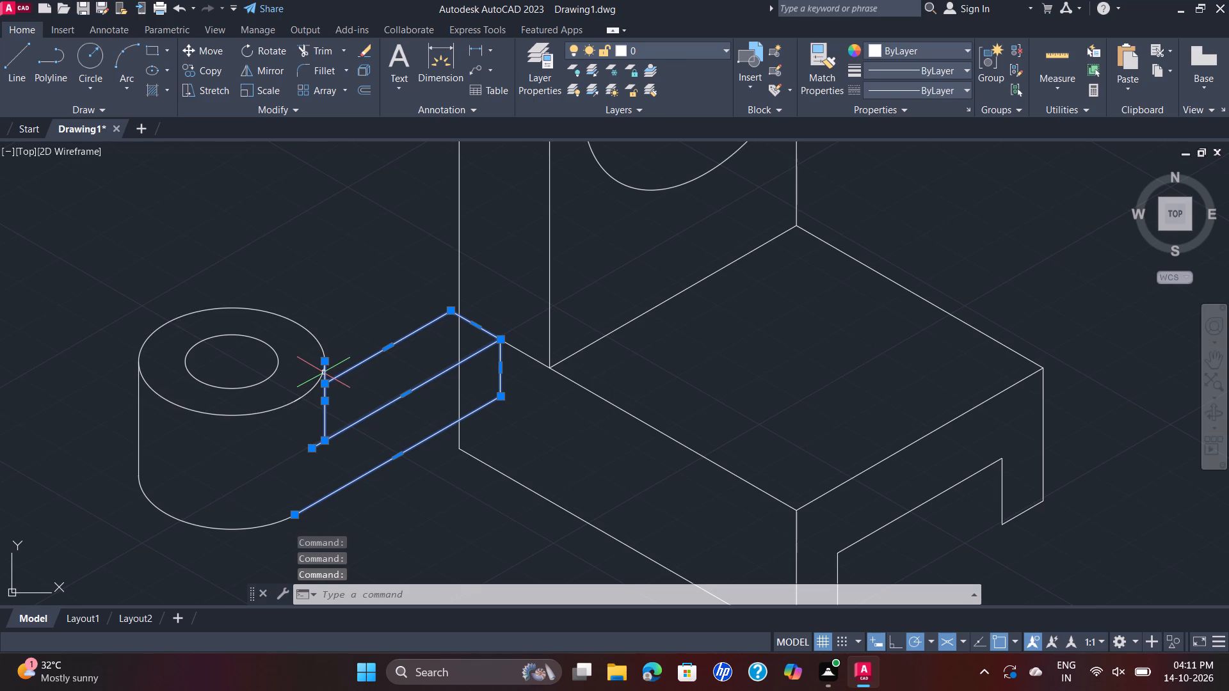
click(315, 383)
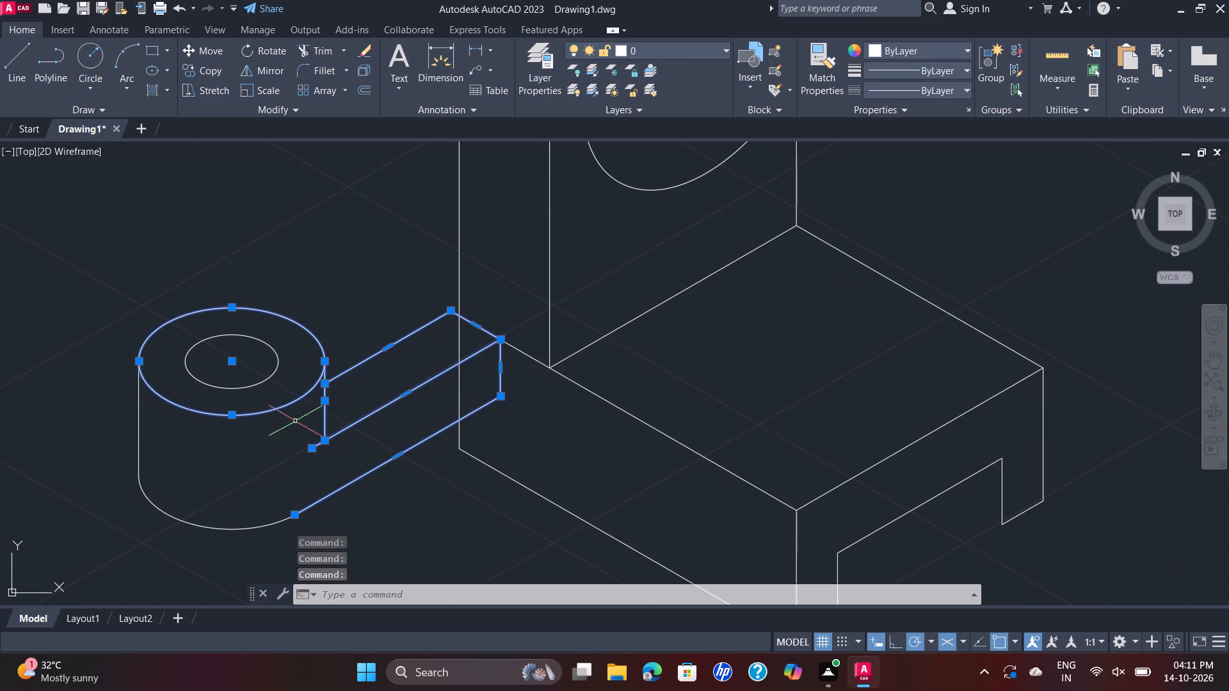
click(221, 530)
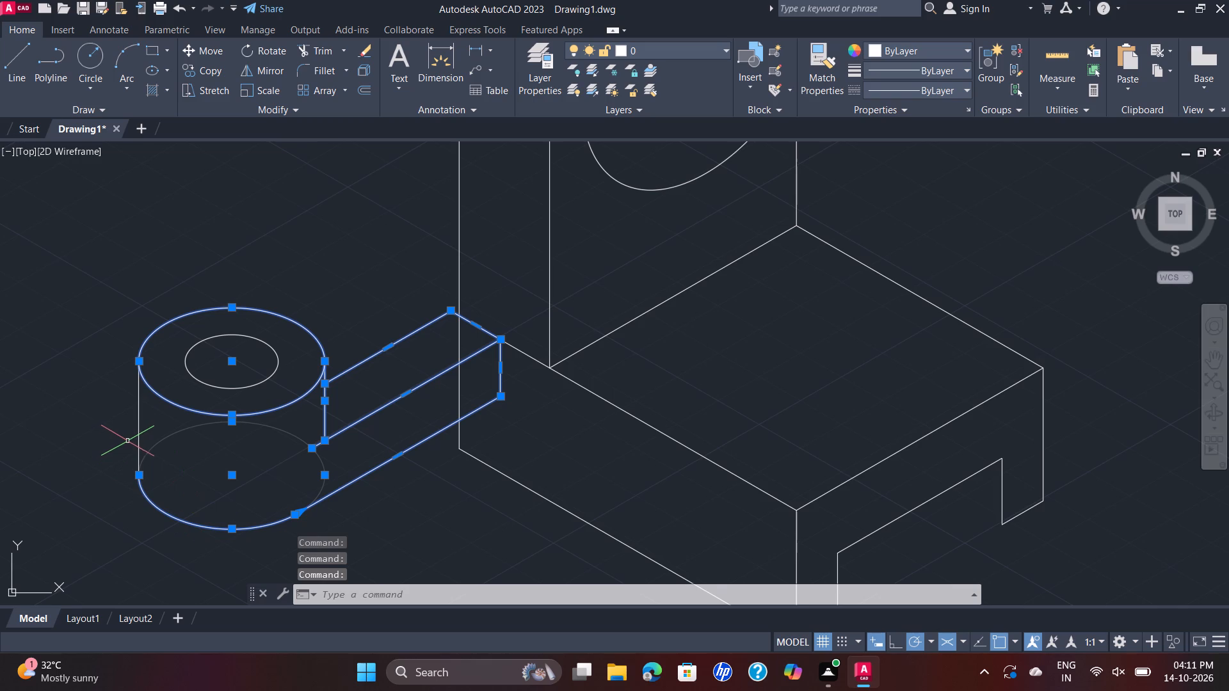
click(137, 441)
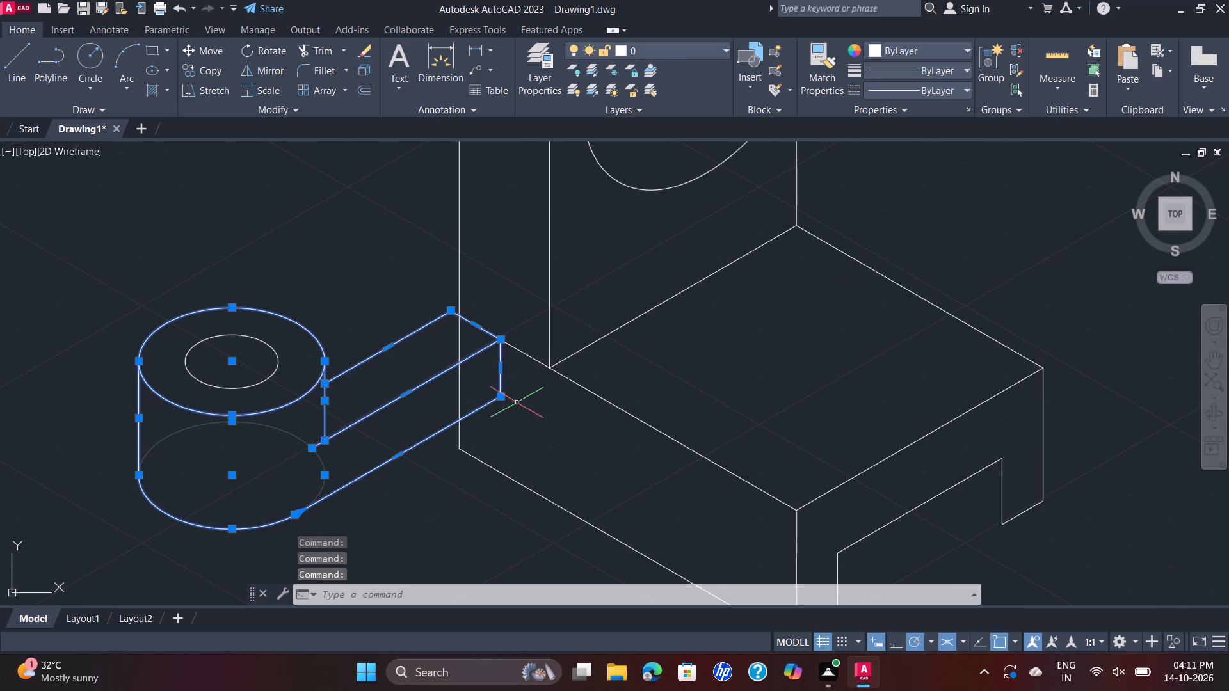
click(276, 361)
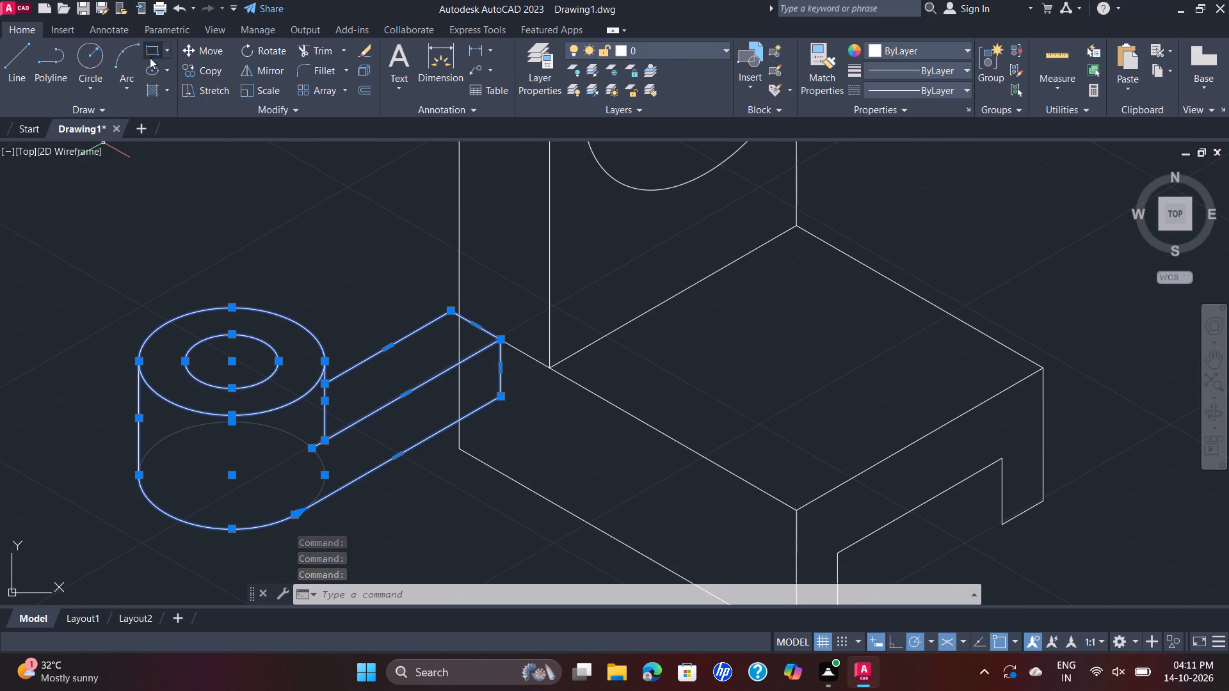
click(217, 57)
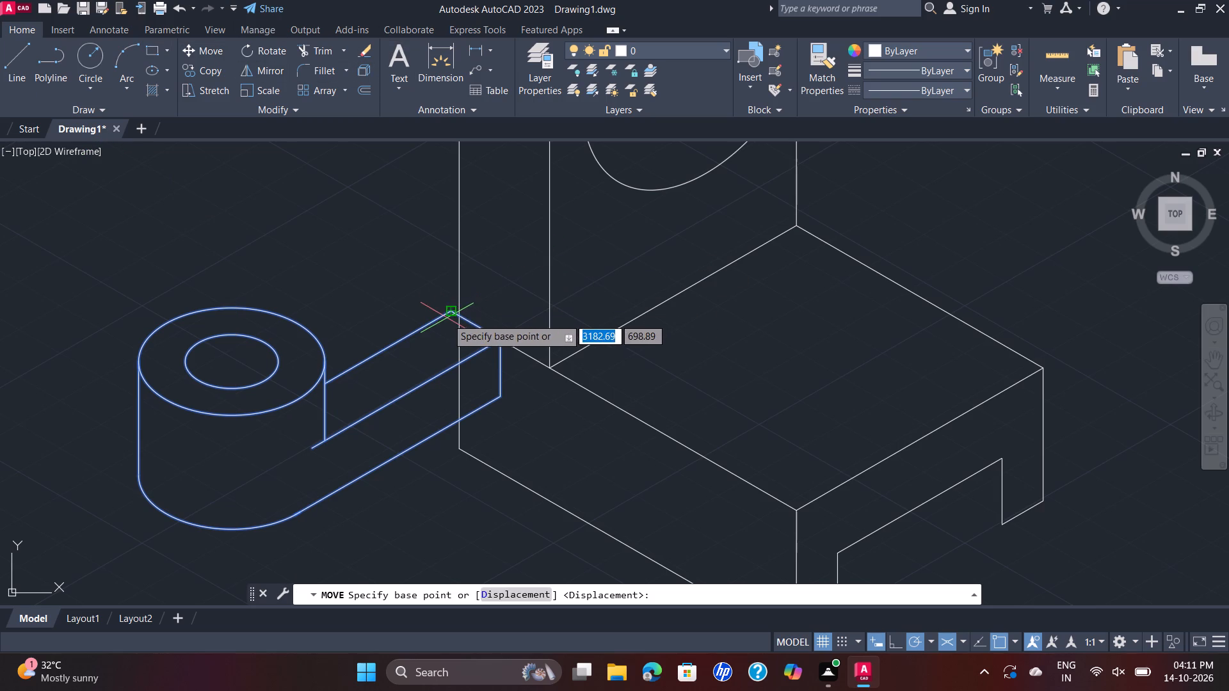
click(447, 312)
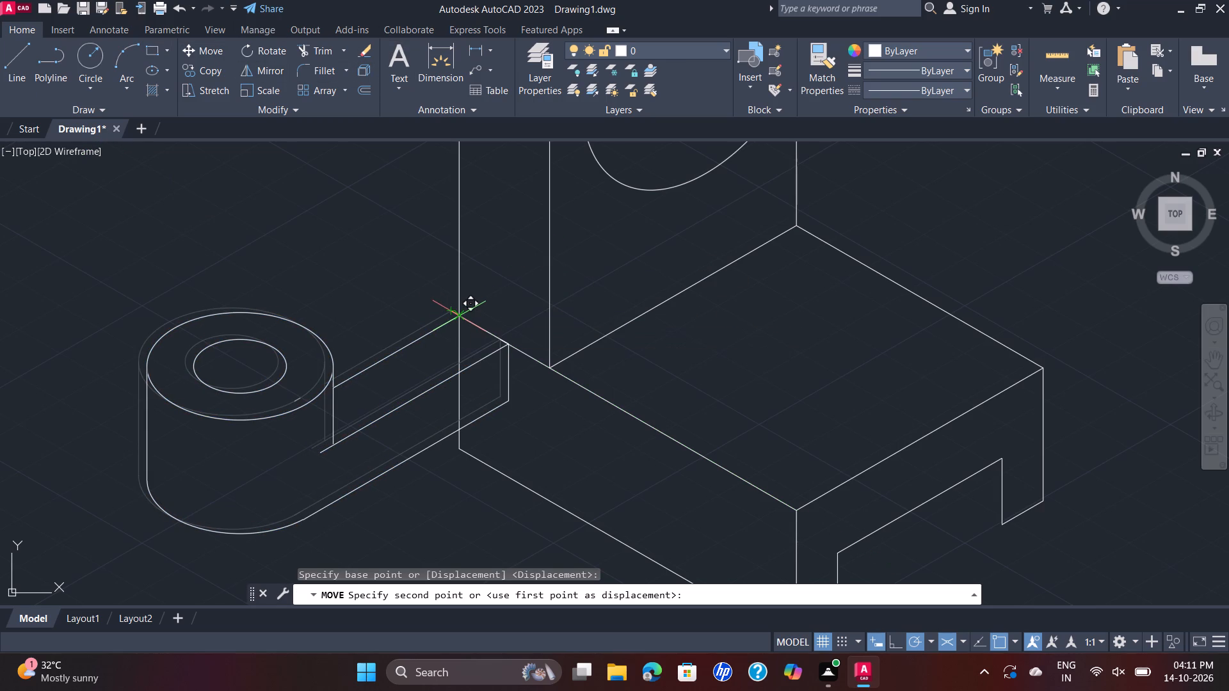
click(461, 319)
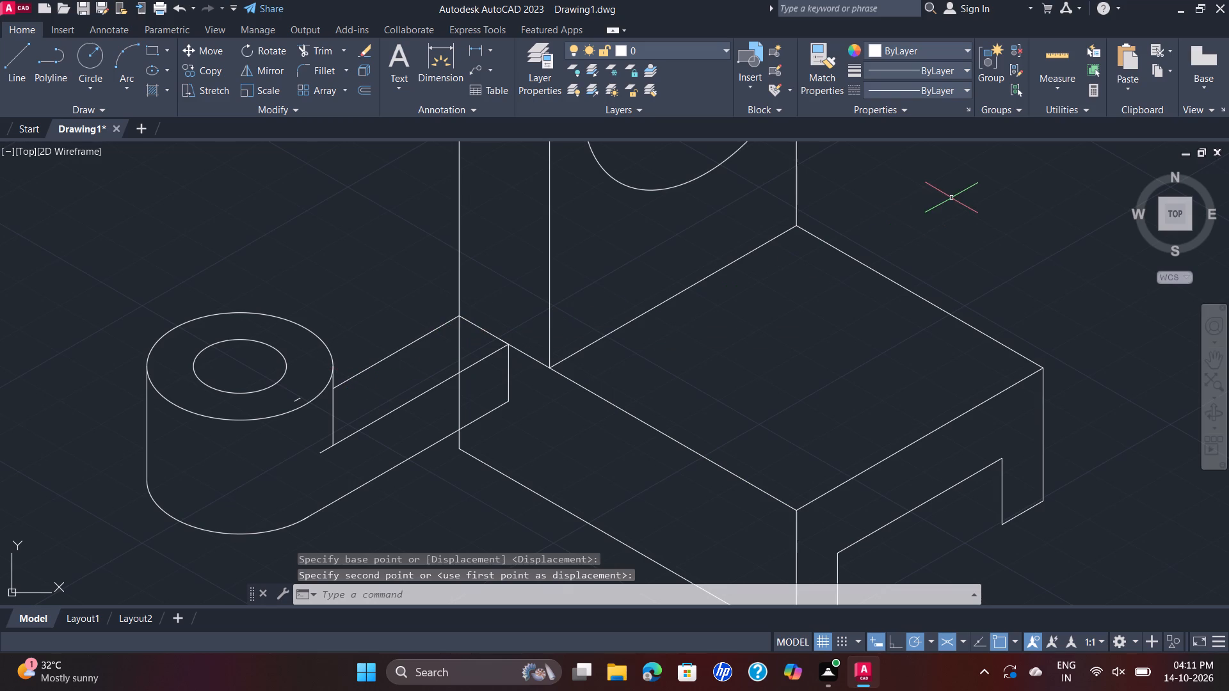
Copy the upright plate's outer and inner isocircles 68 units backward along the 150° direction, using their centre as base point.
scroll(1053, 143, down, 1)
middle_drag(1005, 174, 994, 176)
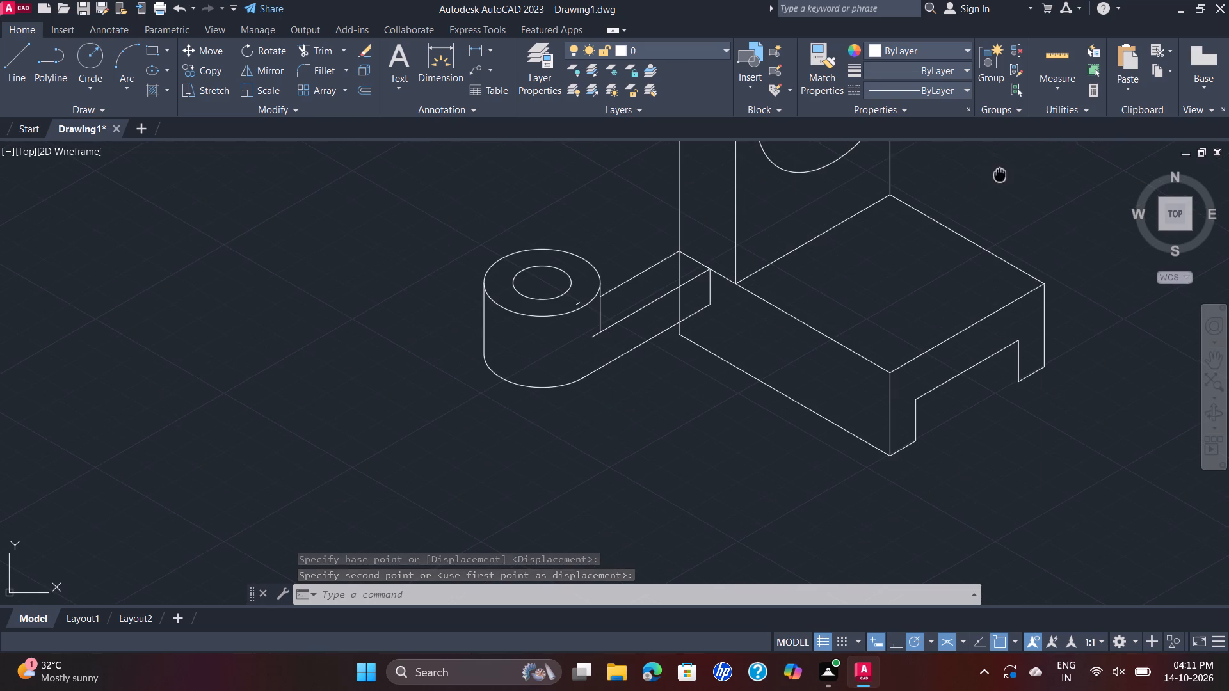
middle_drag(994, 176, 885, 295)
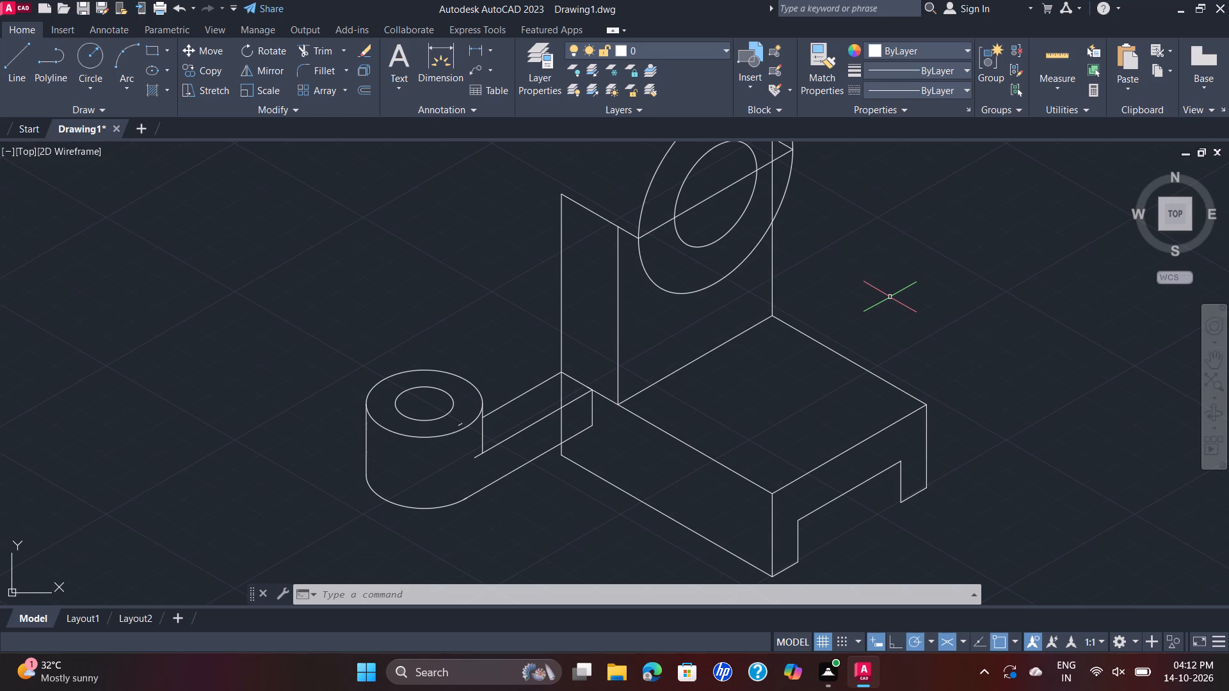
scroll(576, 325, down, 1)
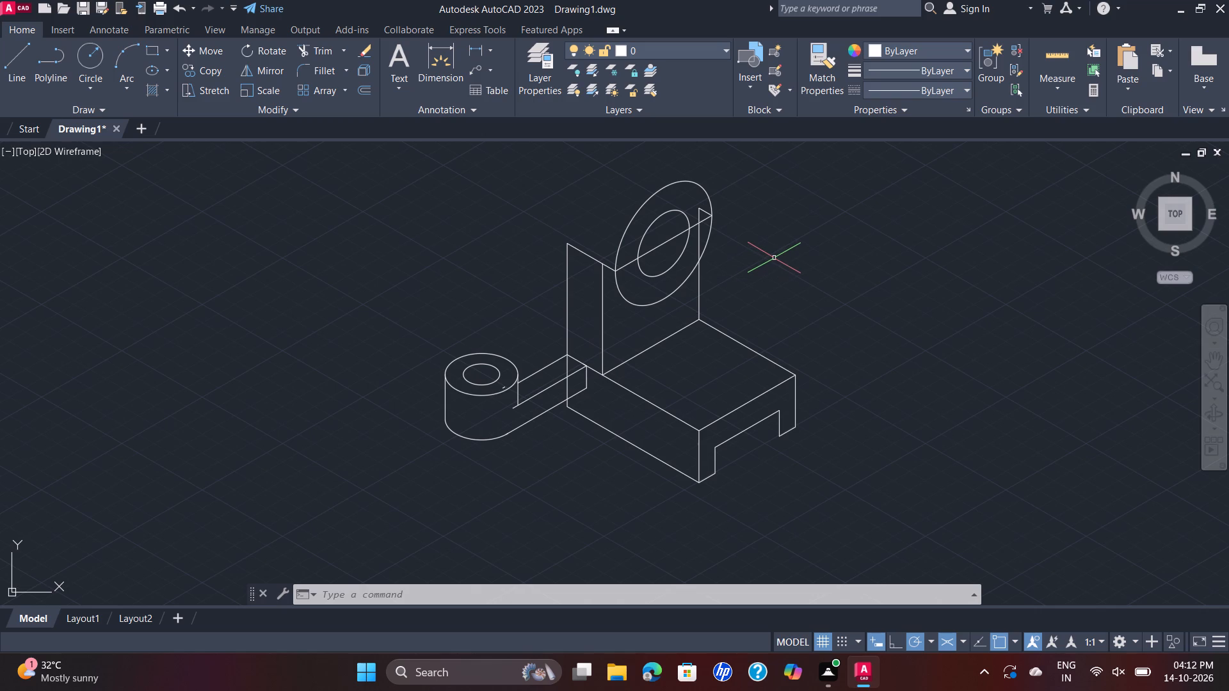
middle_drag(774, 258, 770, 290)
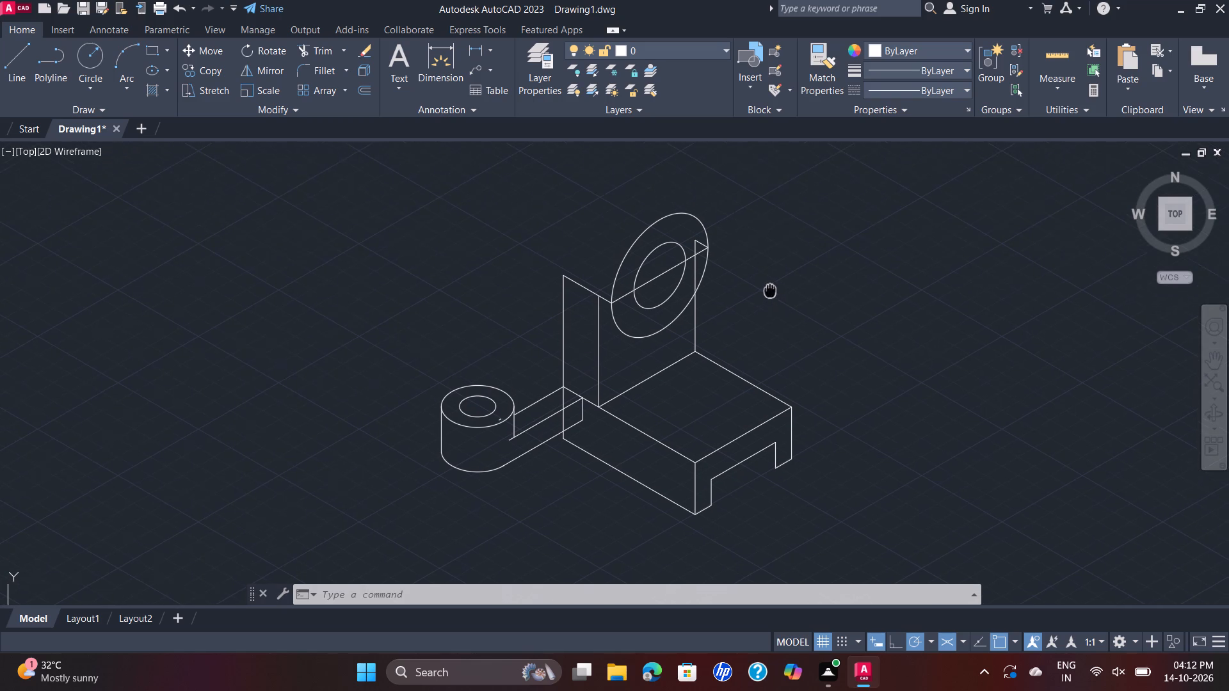
middle_drag(770, 290, 768, 305)
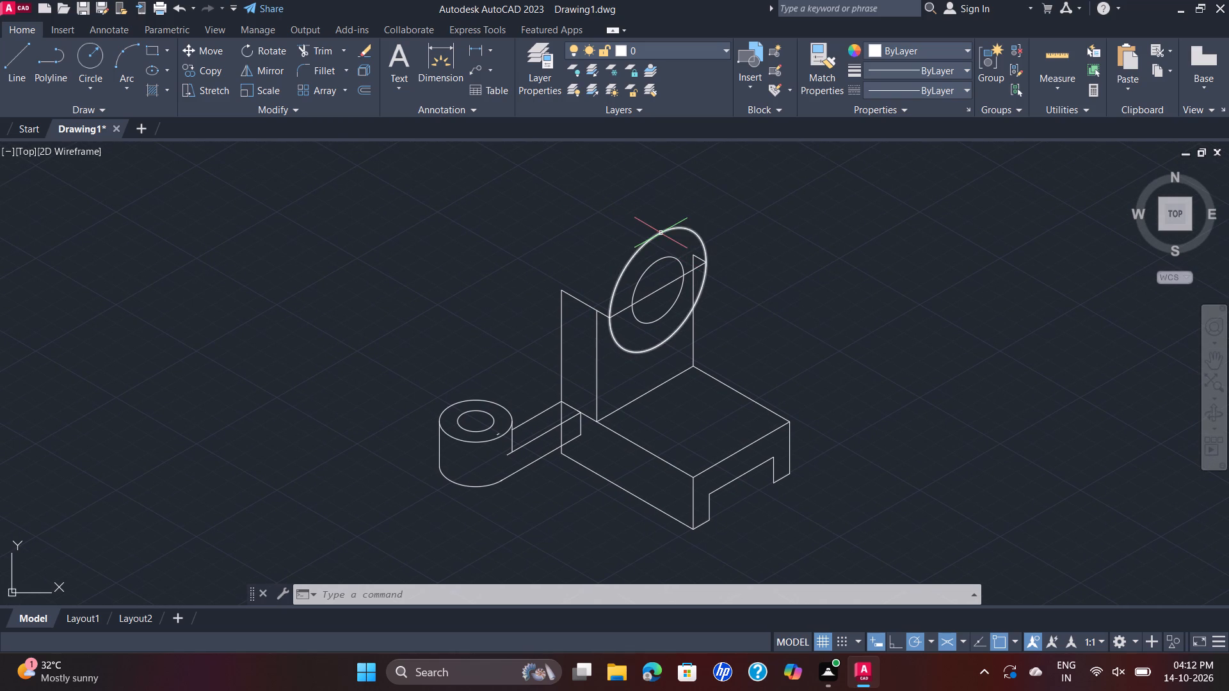
click(661, 233)
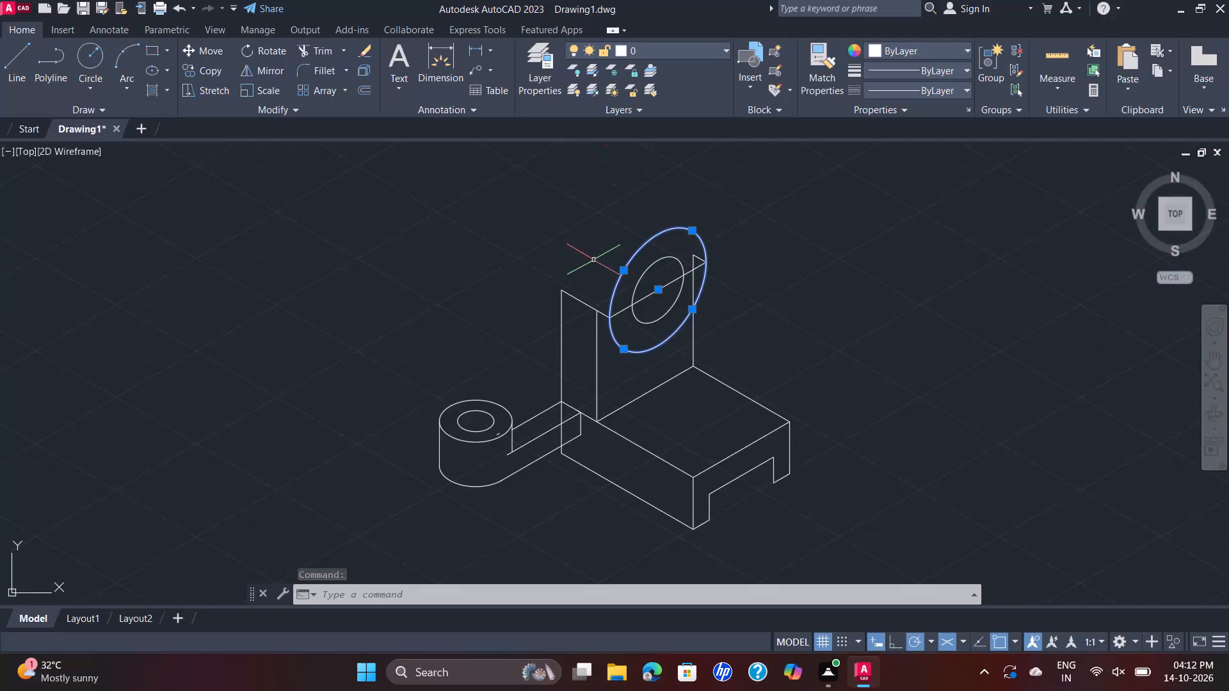
click(657, 259)
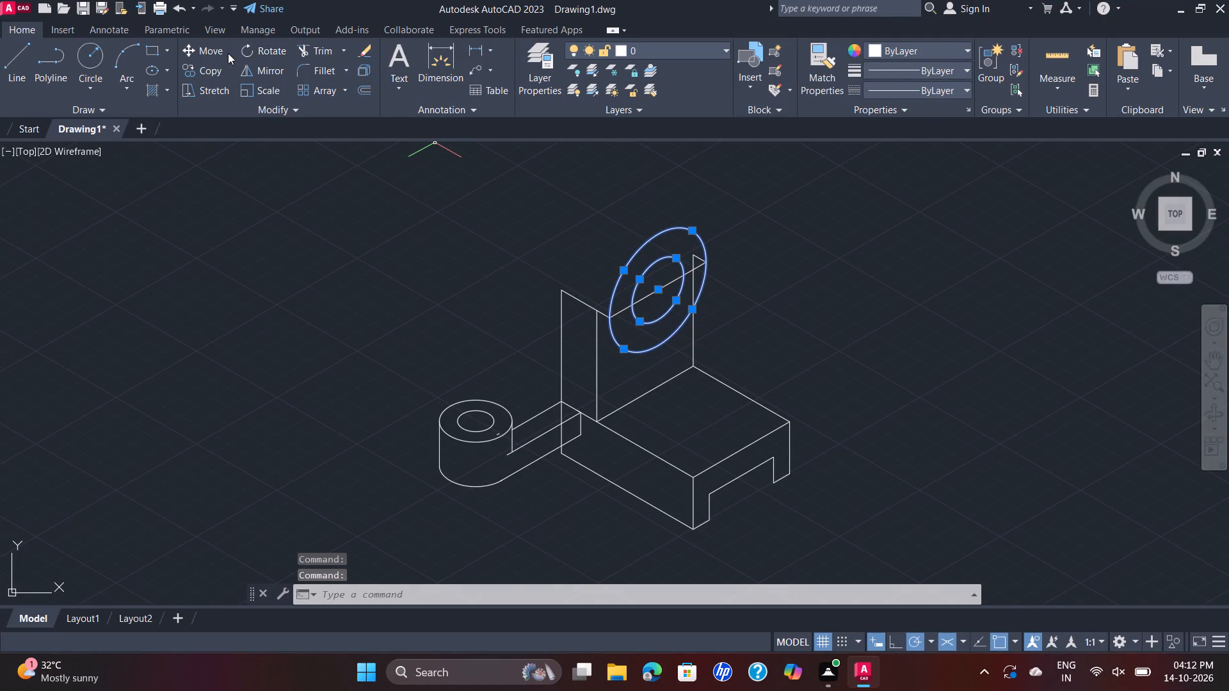
click(209, 65)
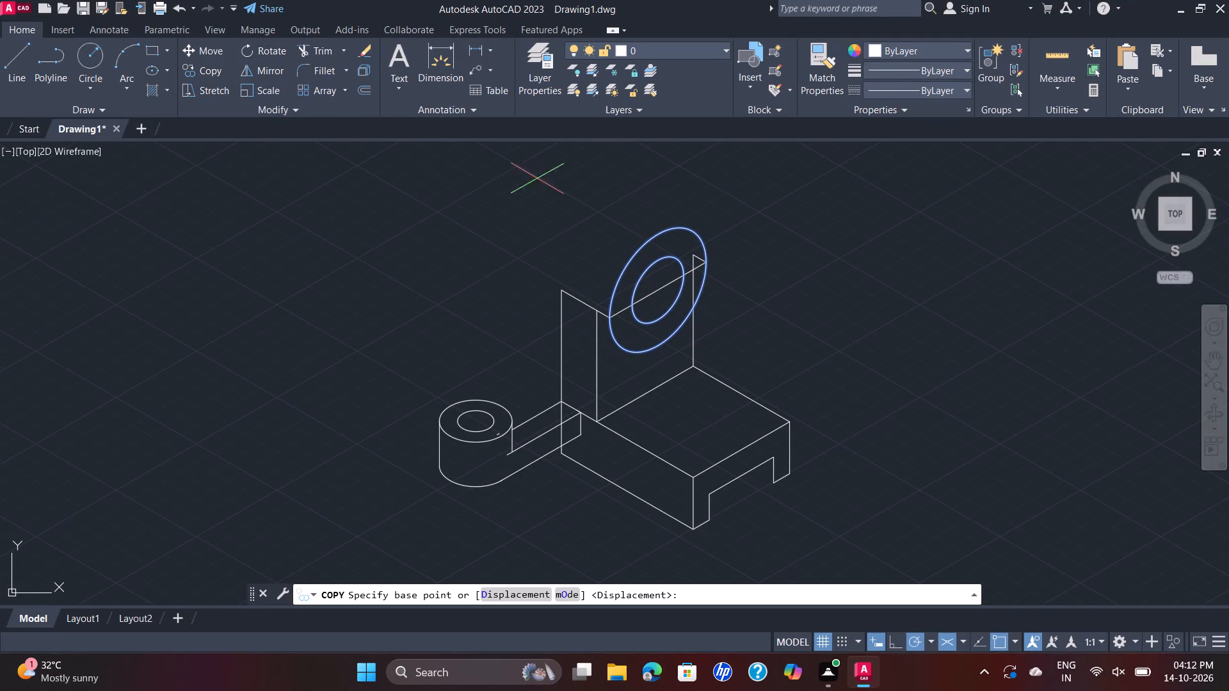
click(658, 292)
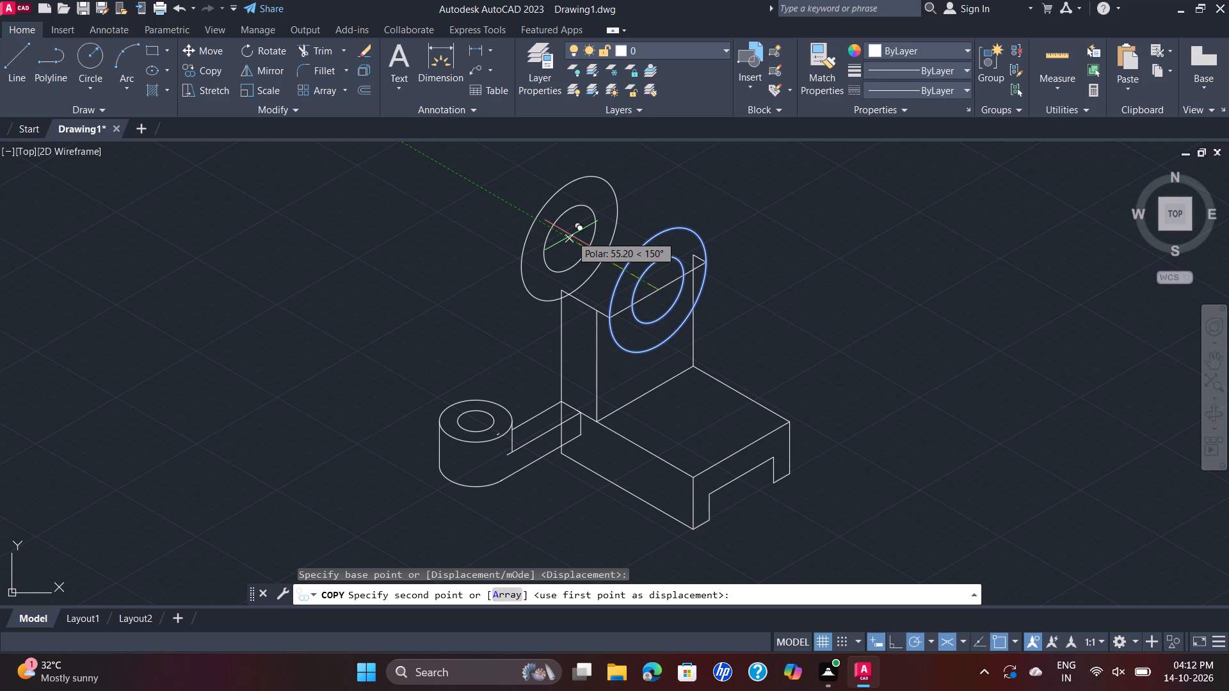
text(68)
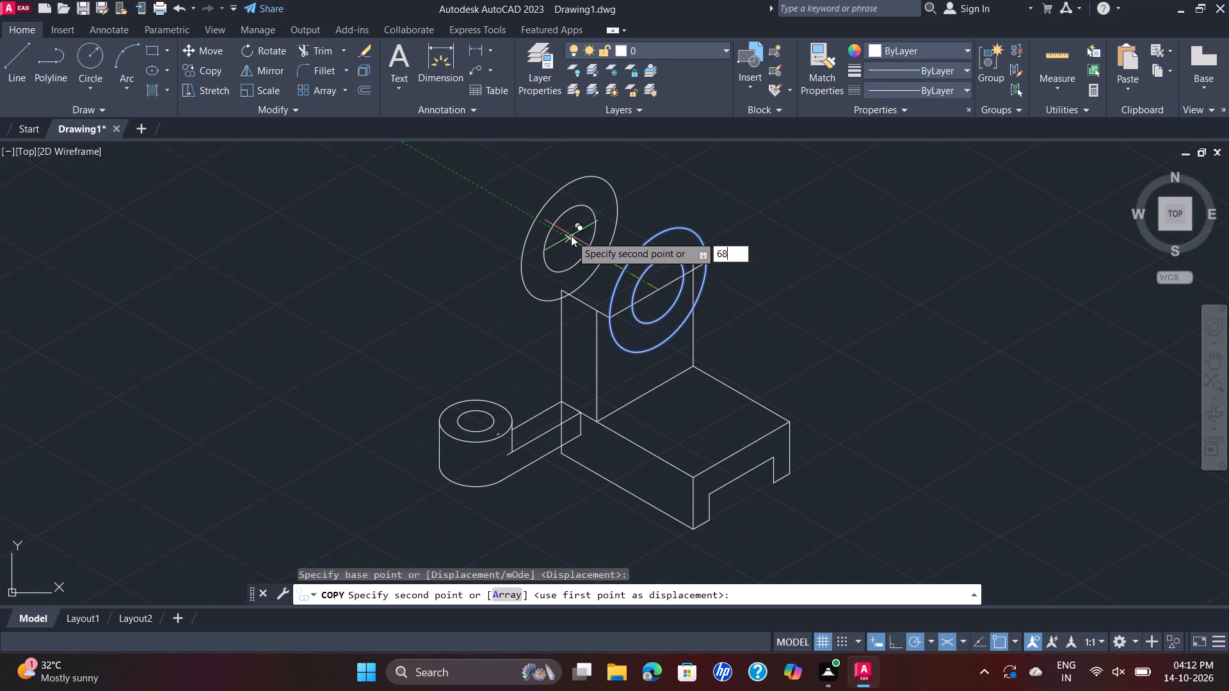
key(Return)
key(Escape)
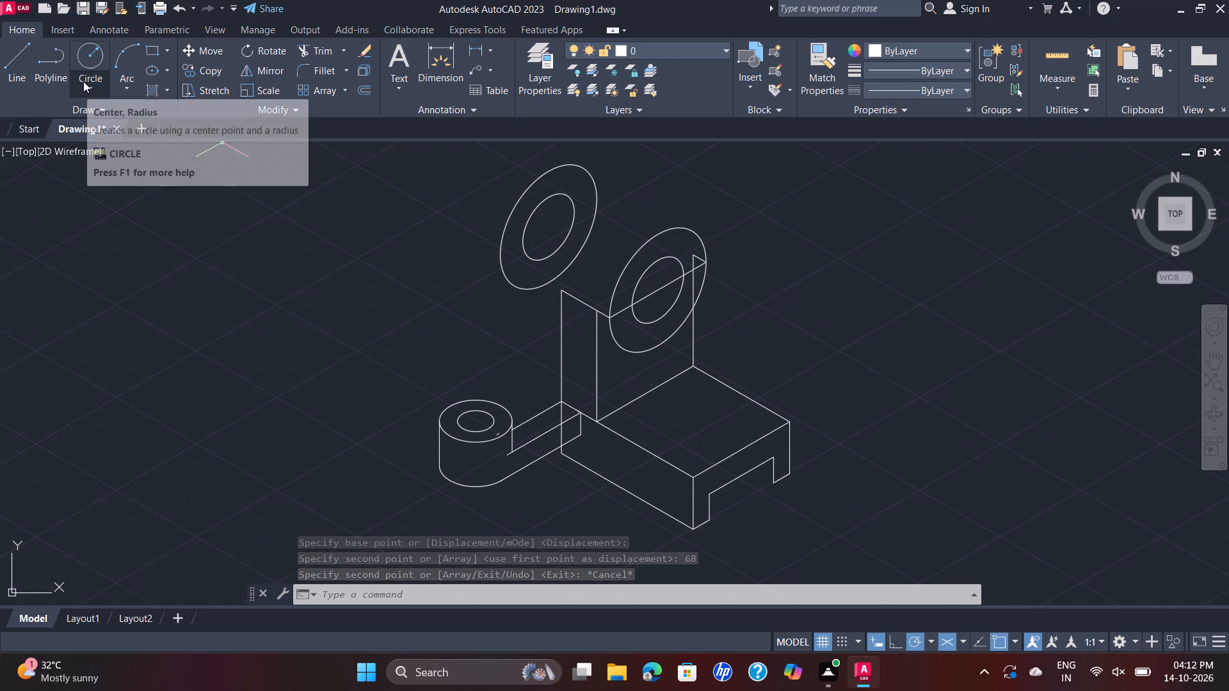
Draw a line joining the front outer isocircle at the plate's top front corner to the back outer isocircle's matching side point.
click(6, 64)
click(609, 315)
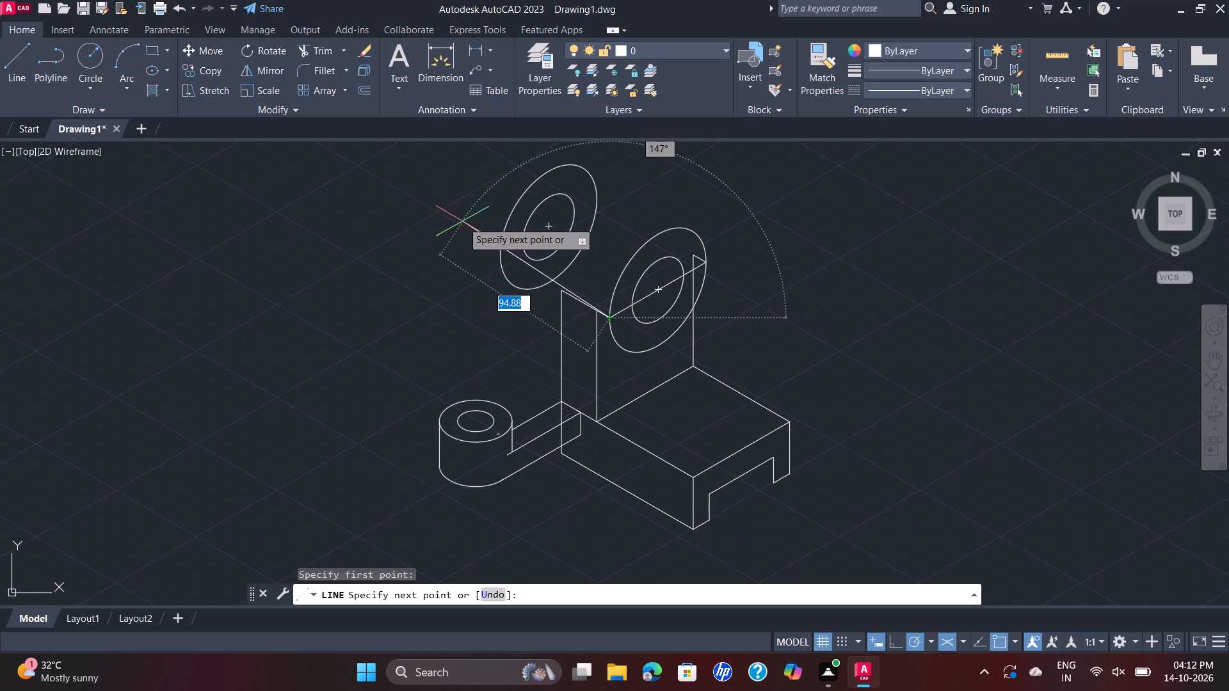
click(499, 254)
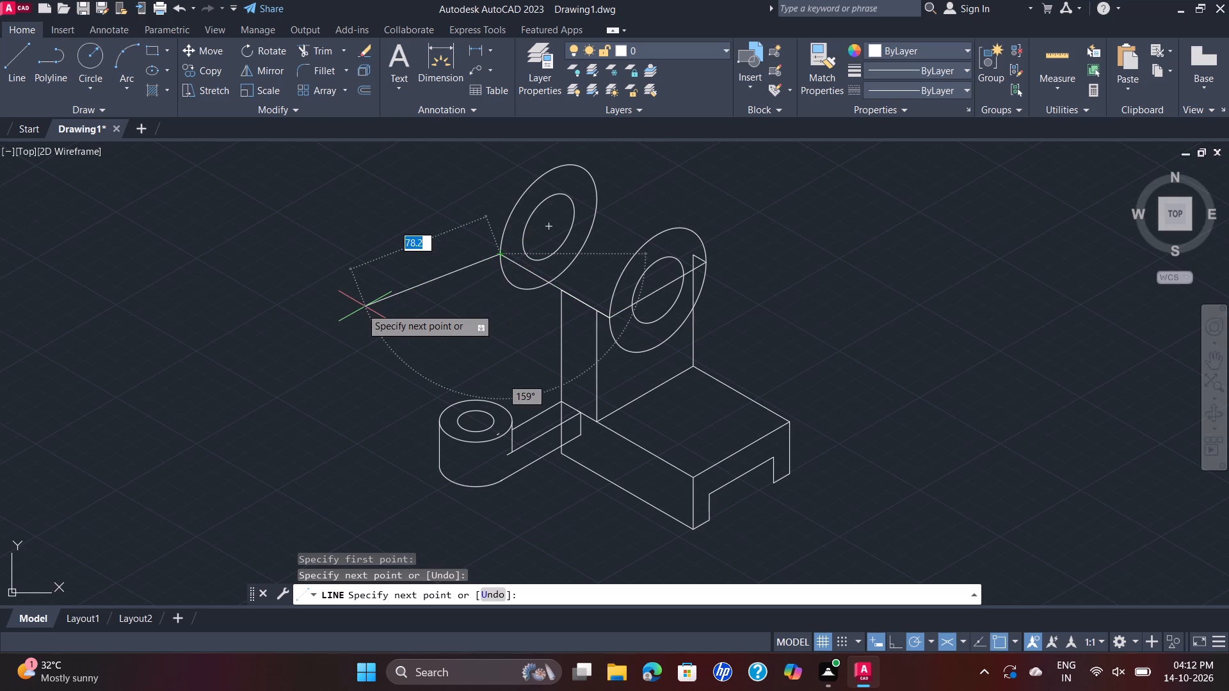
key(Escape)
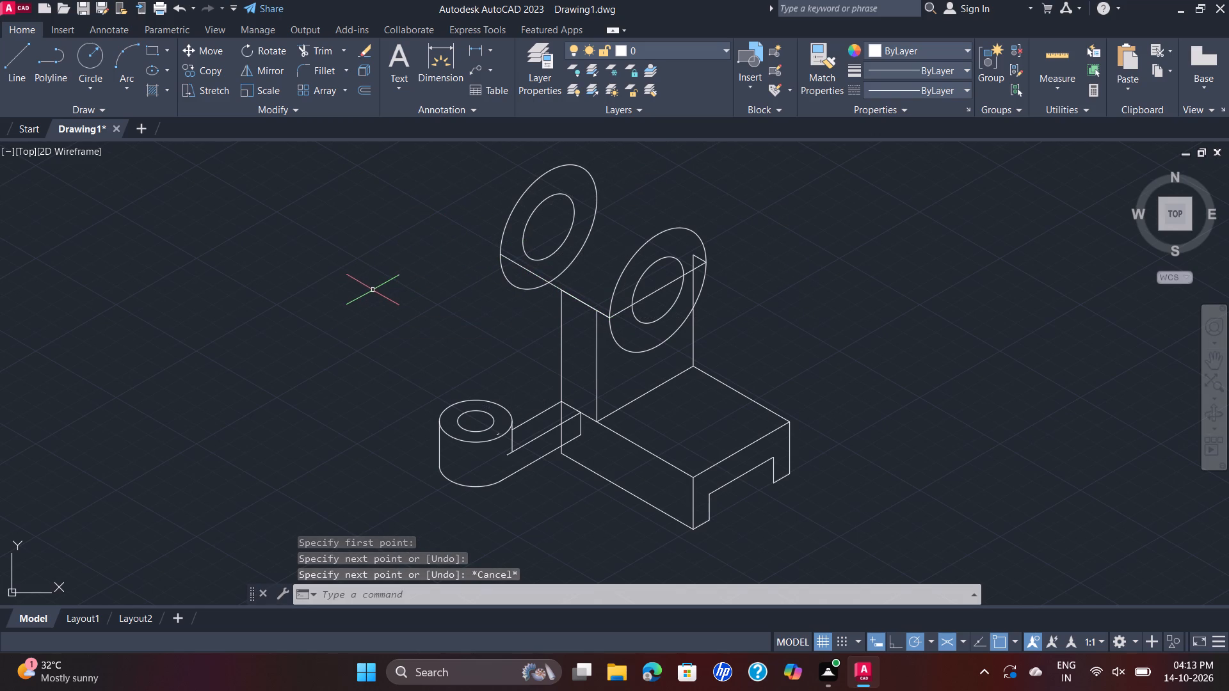
Draw the boss's upper outline, 68 units long, between the upper quadrants of the front and back outer isocircles.
key(space)
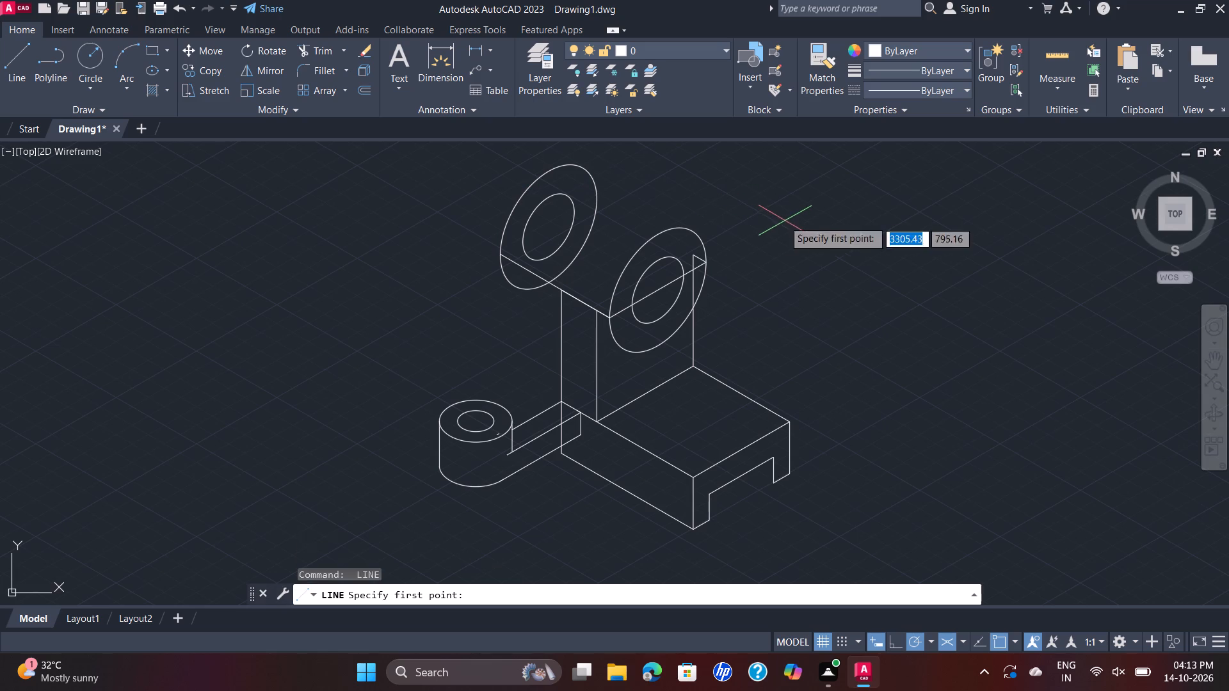
click(693, 228)
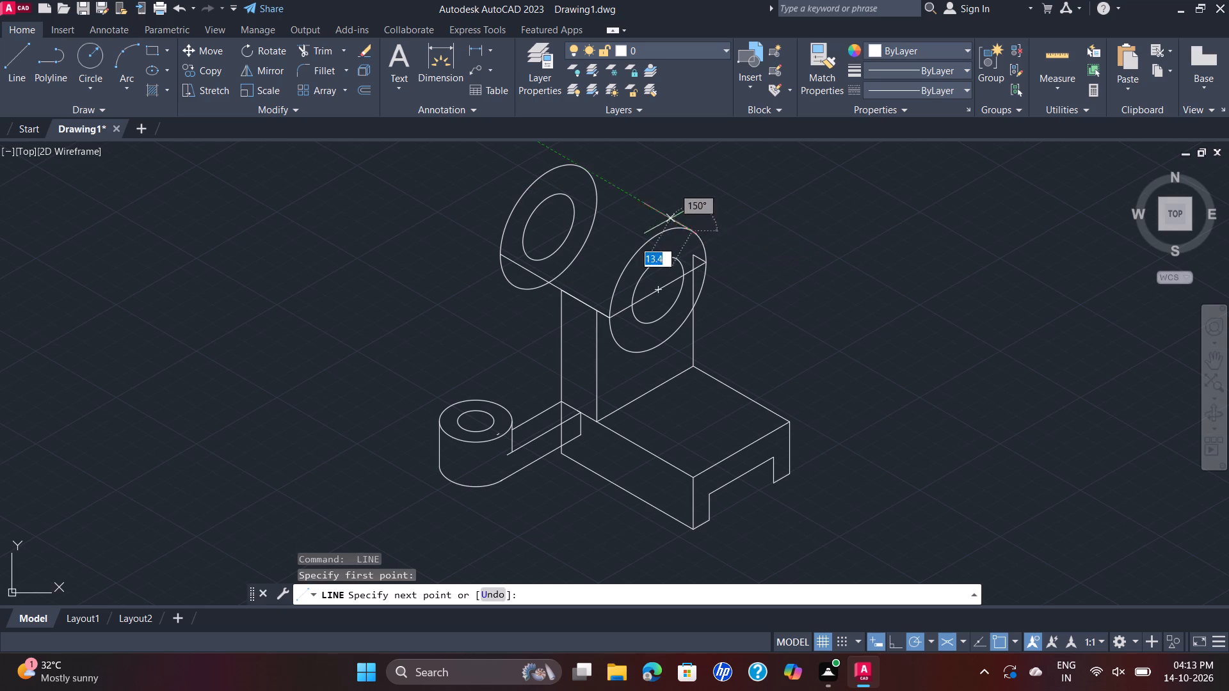
click(577, 168)
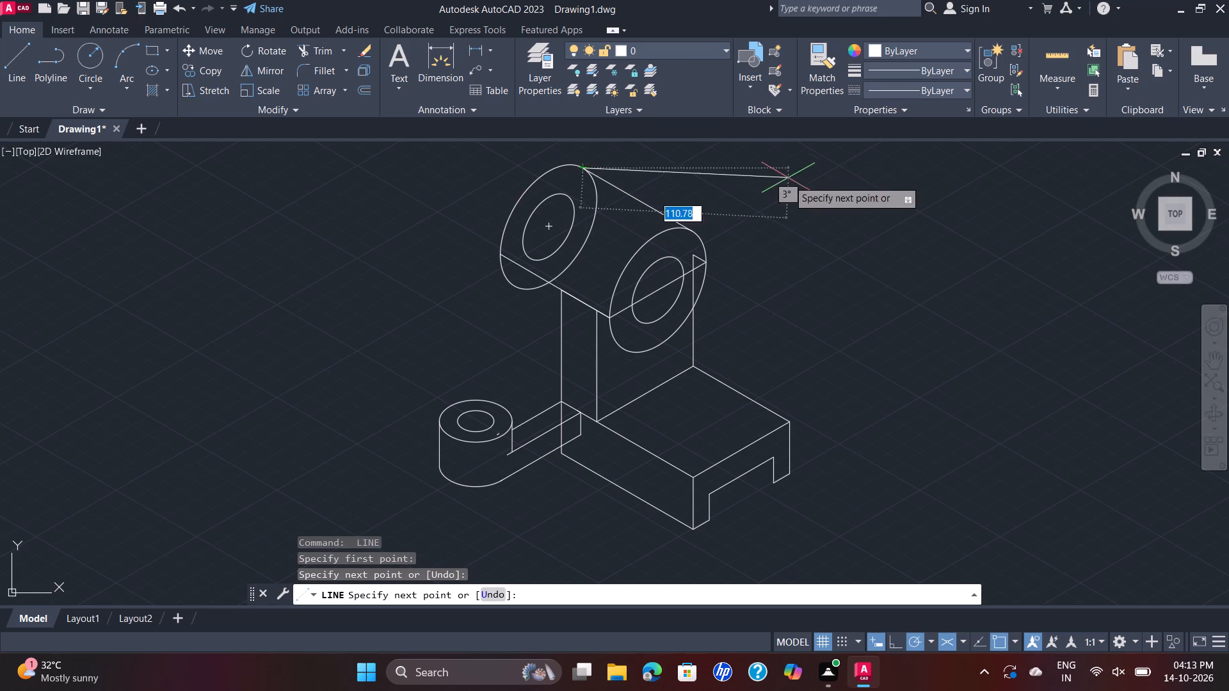
key(Escape)
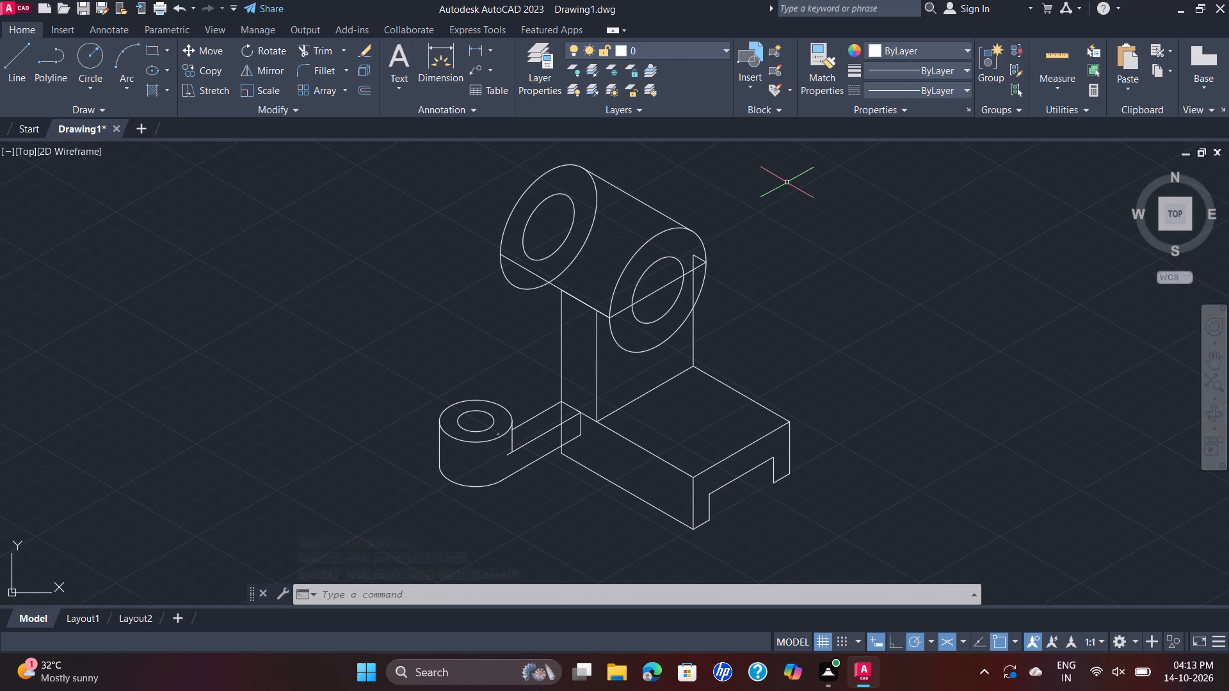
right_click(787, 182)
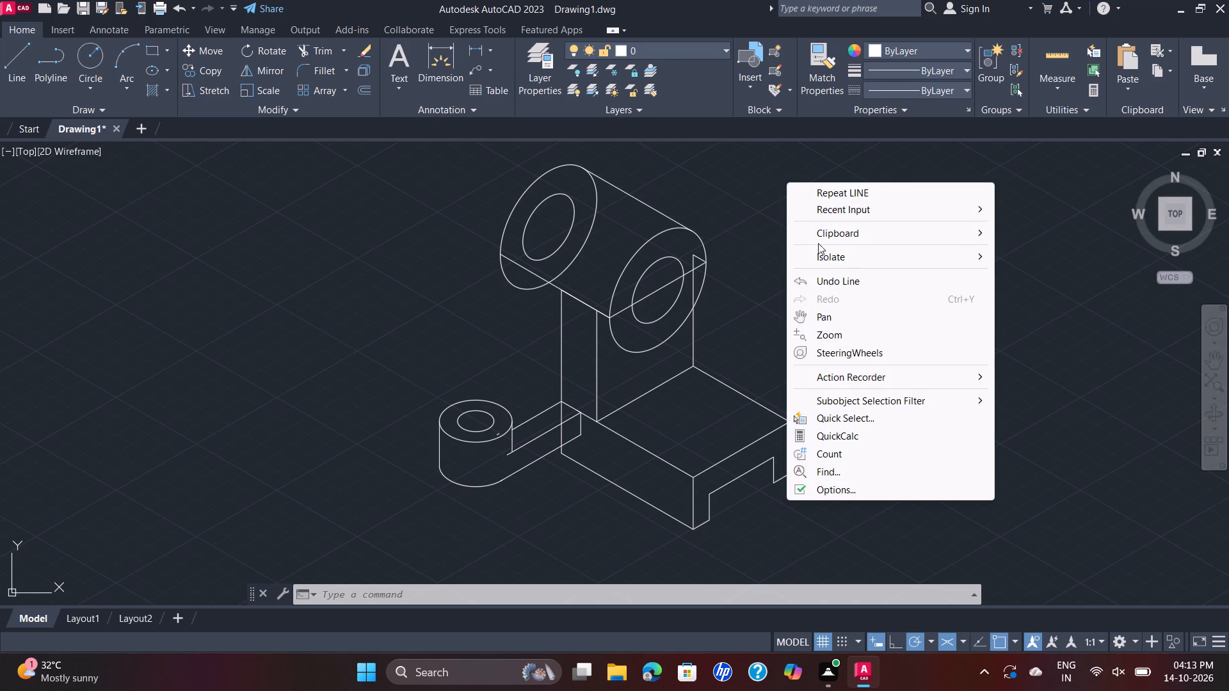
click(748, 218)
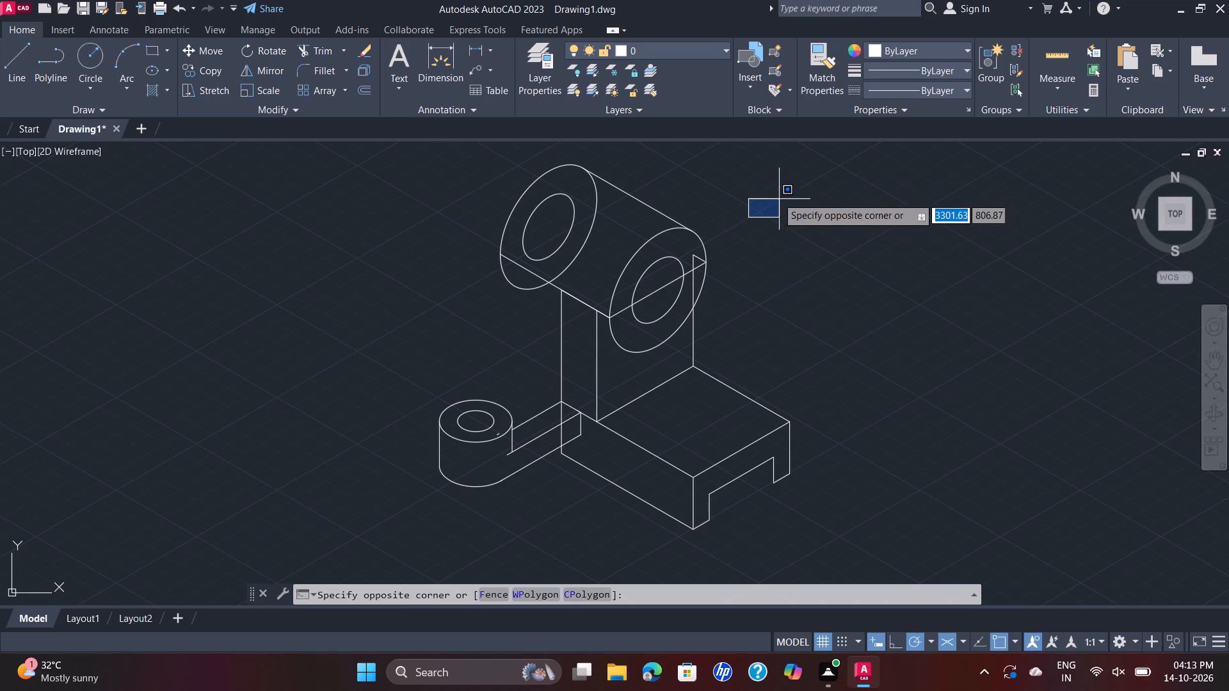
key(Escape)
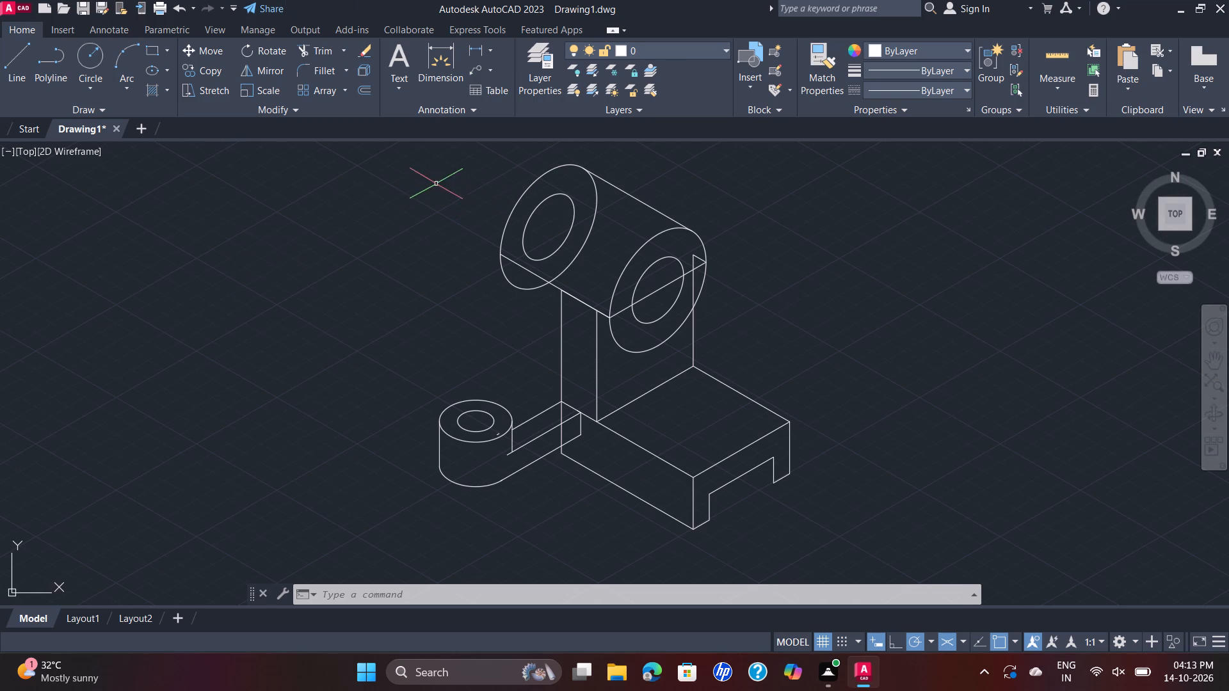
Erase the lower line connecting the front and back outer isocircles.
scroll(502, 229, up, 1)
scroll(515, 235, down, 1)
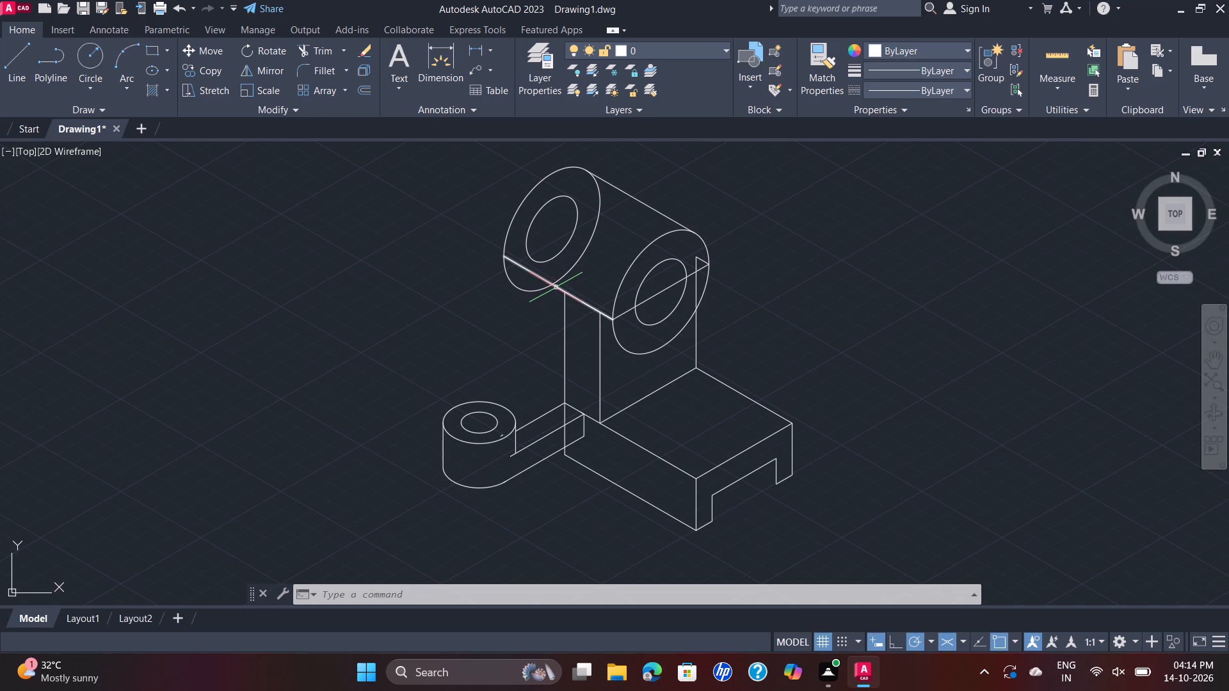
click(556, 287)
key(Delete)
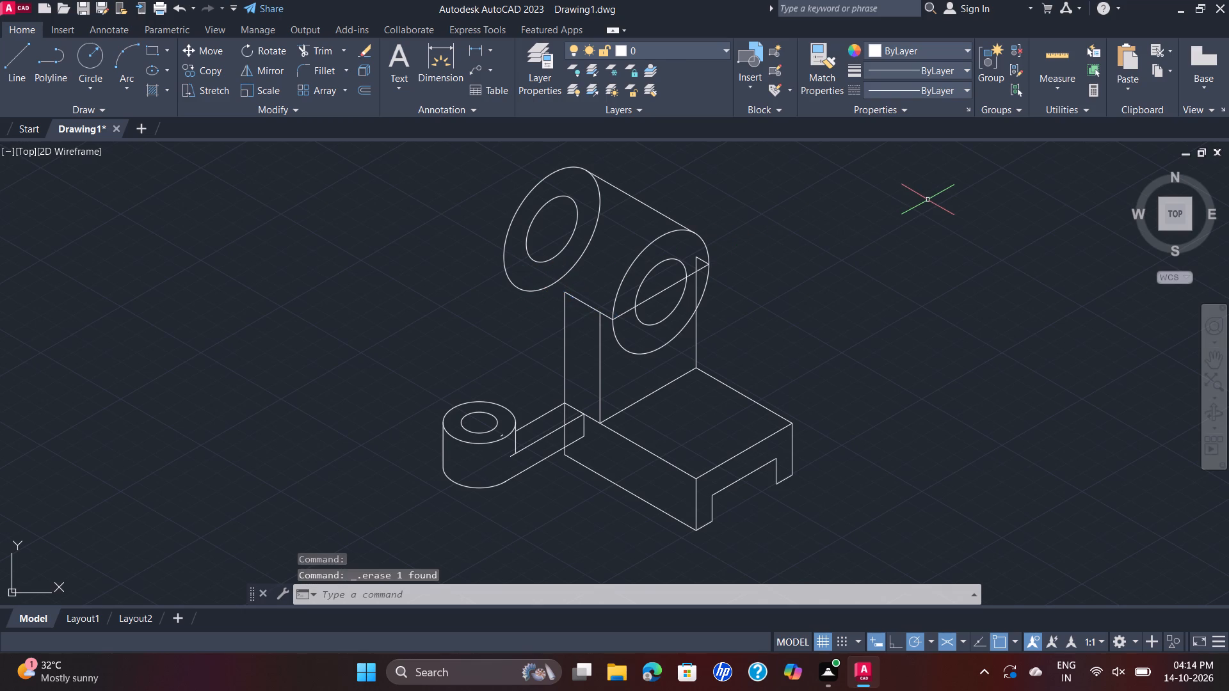
Draw an 8-unit line at 330° from the back outer isocircle's lower edge, continued vertically down by about 101 units.
click(8, 54)
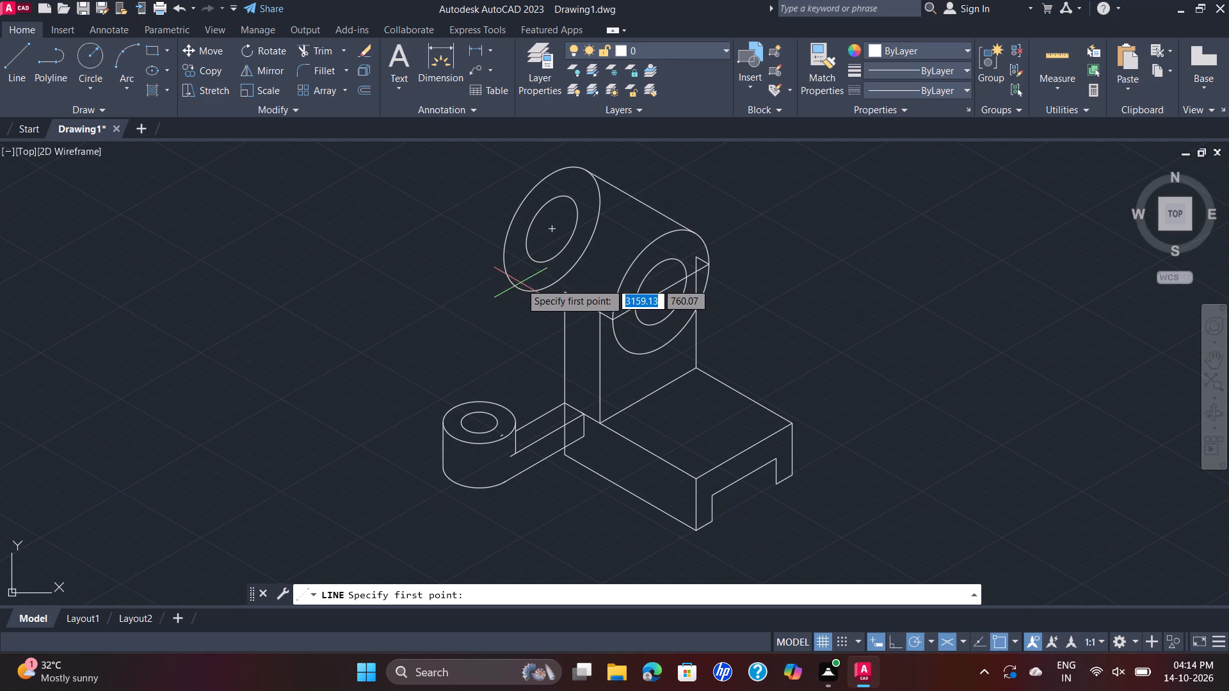
click(520, 287)
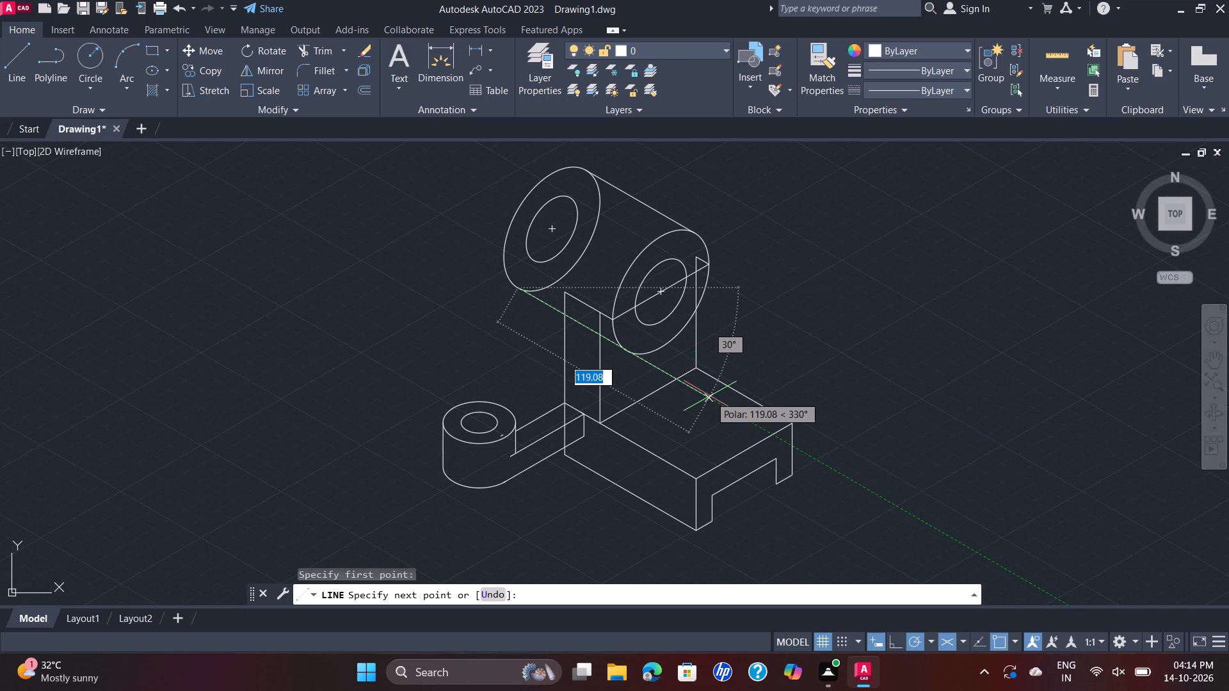
key(8)
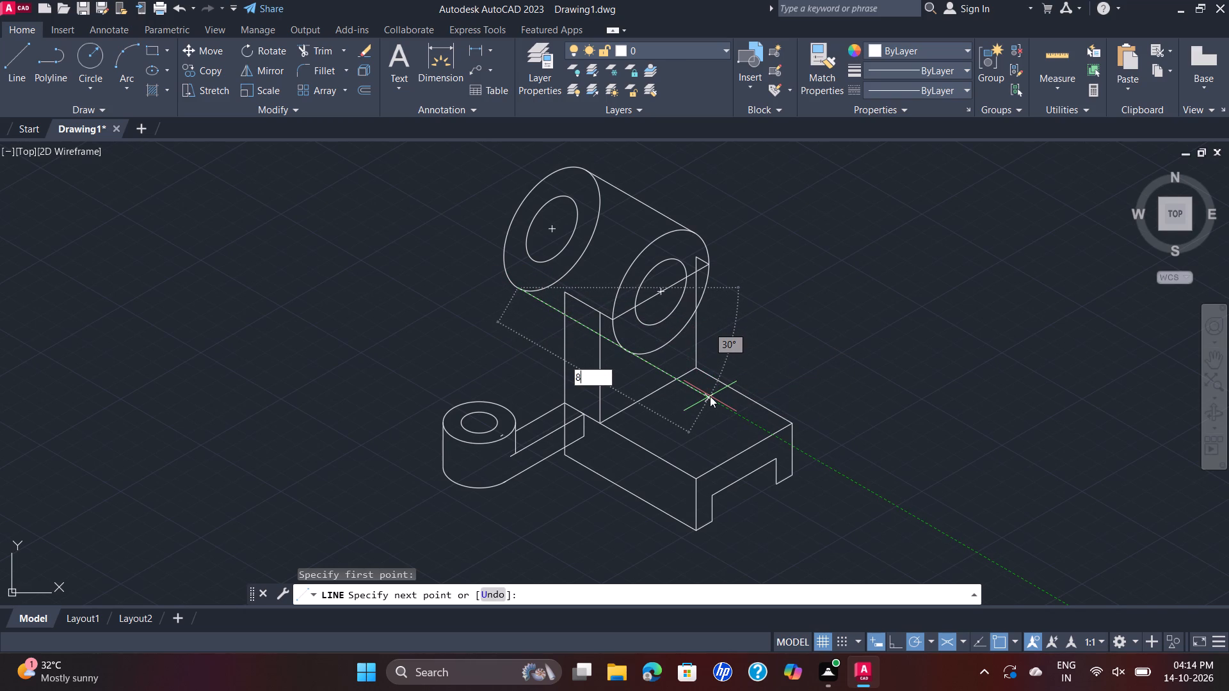
key(Return)
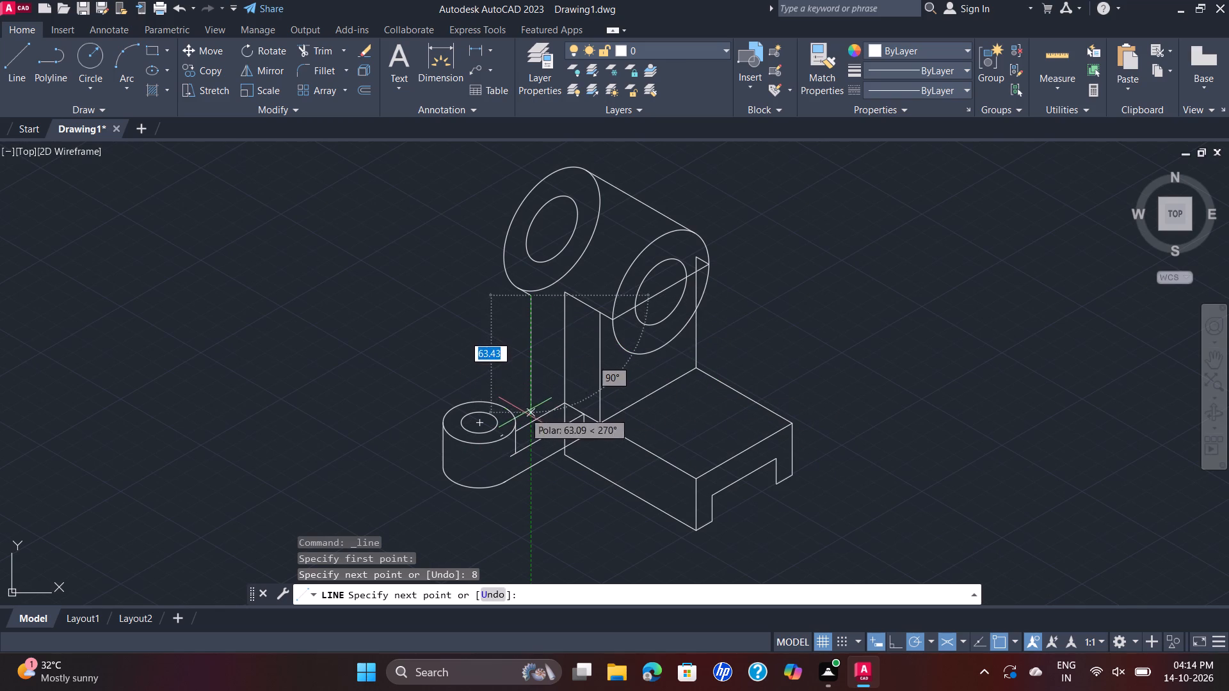
click(523, 483)
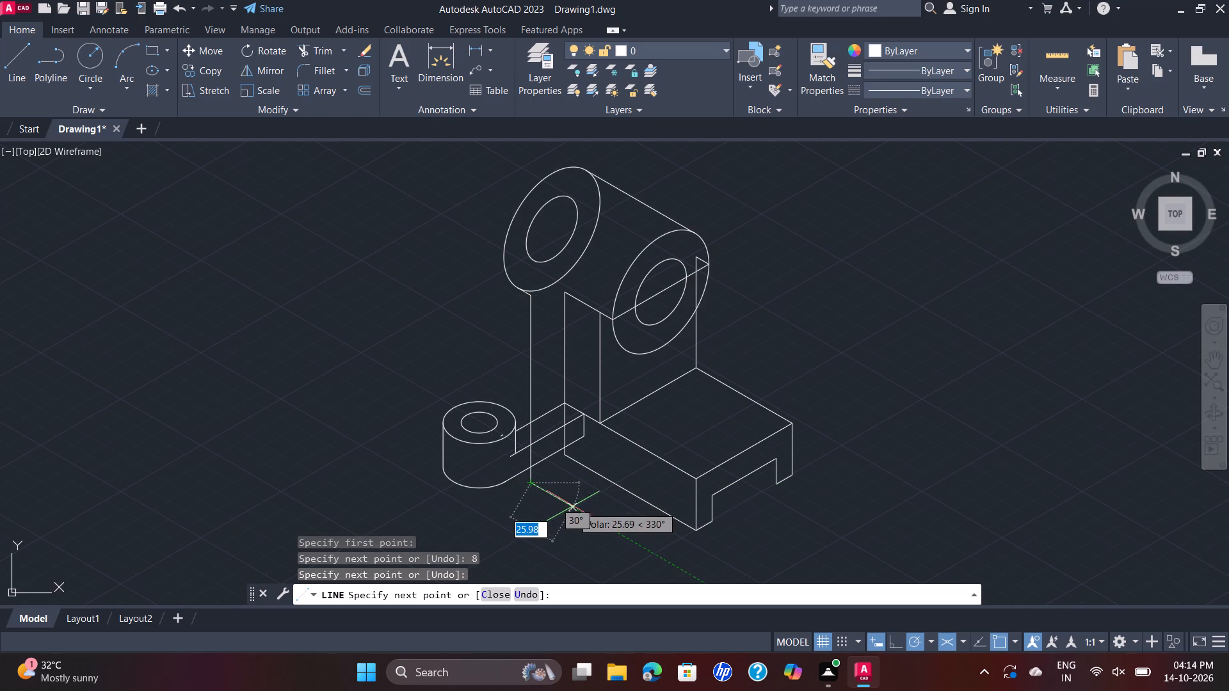
key(Escape)
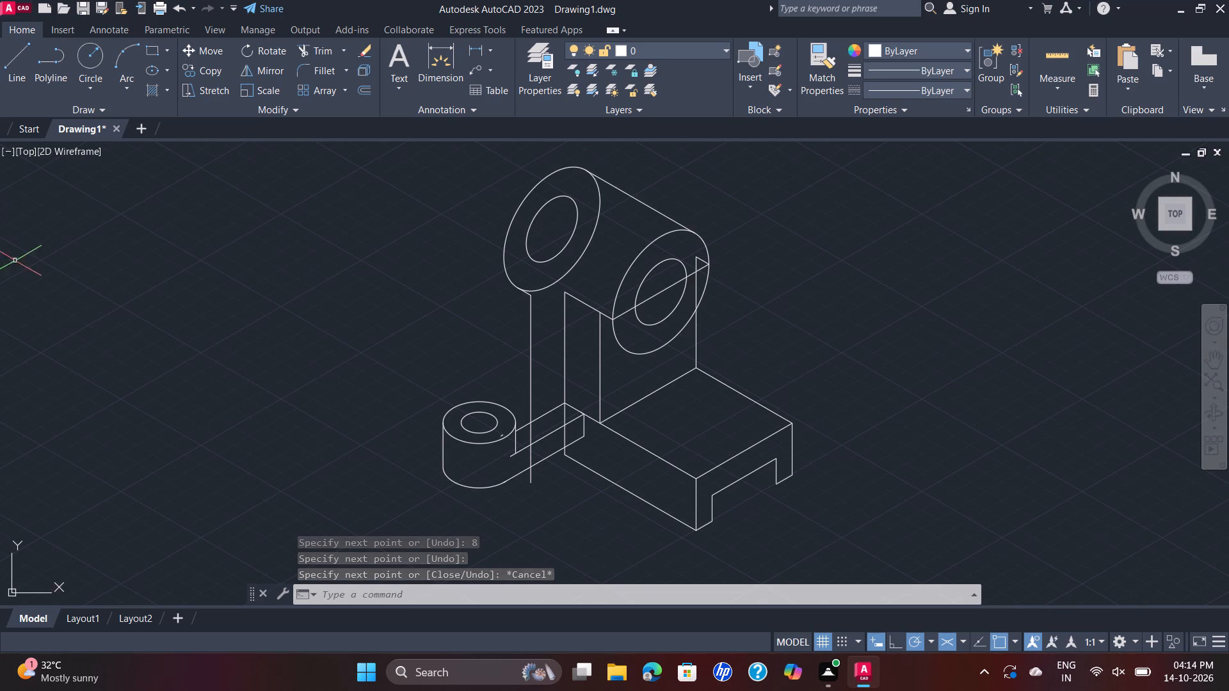
Draw a sloping line about 80 units long from the upright plate's upper back corner to the projection's upper back edge at the cylinder.
click(10, 61)
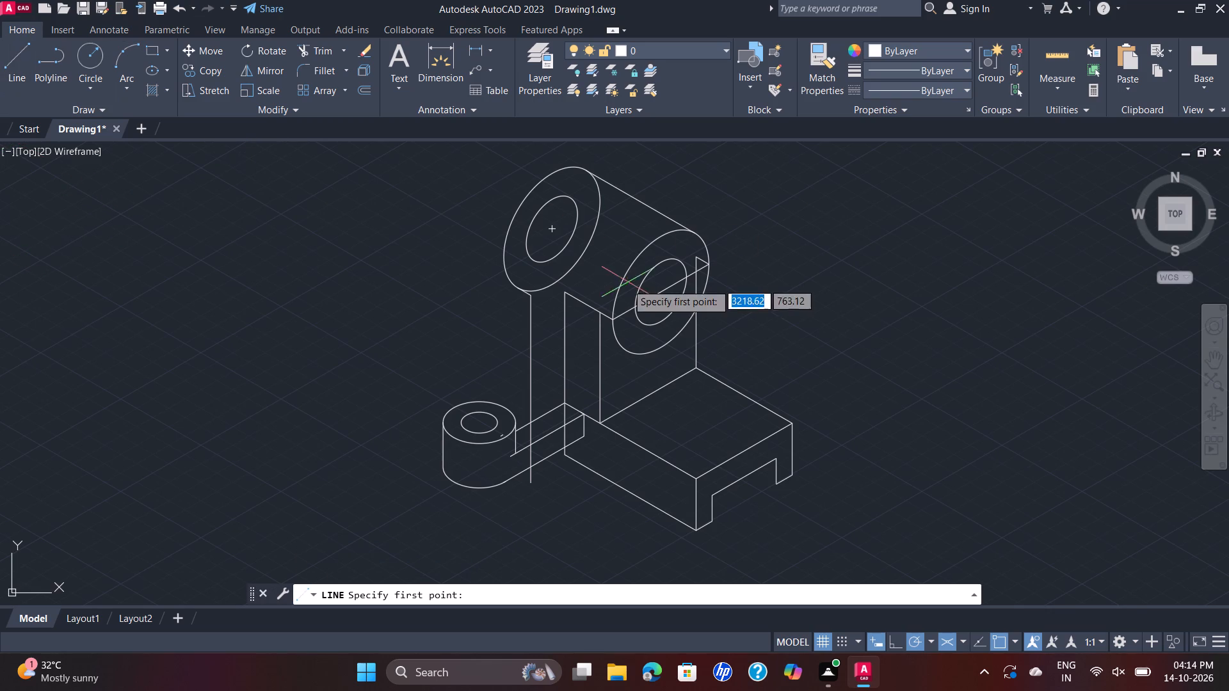
click(567, 295)
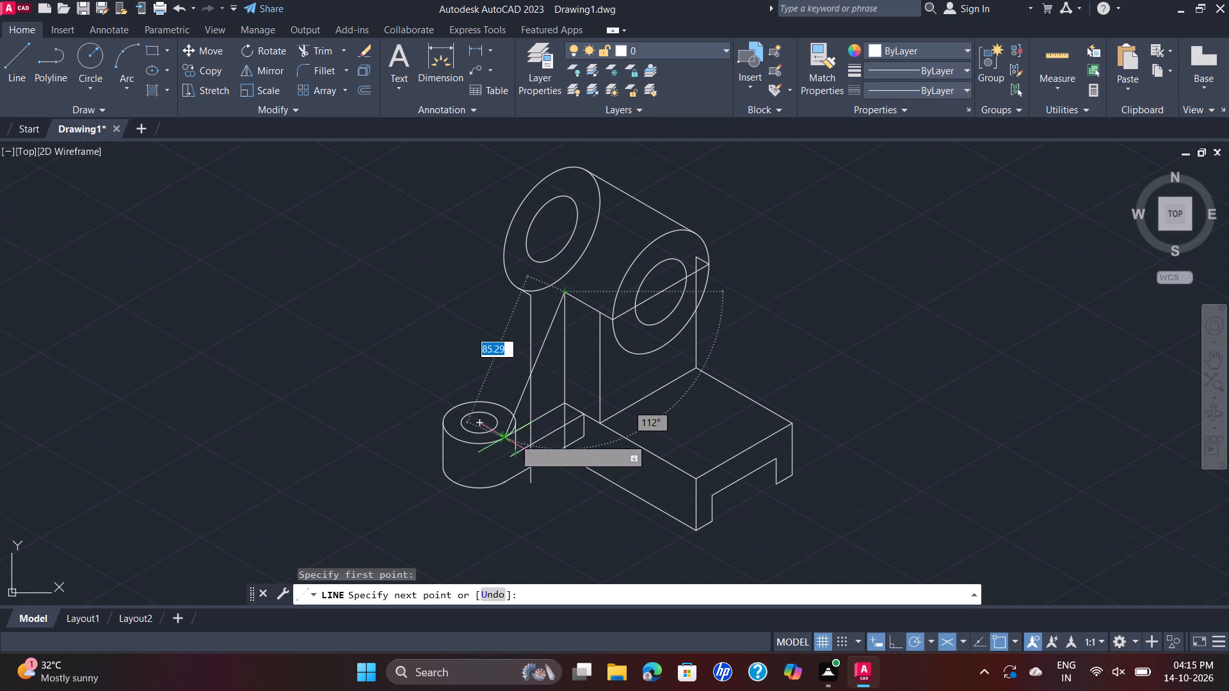
scroll(518, 431, up, 3)
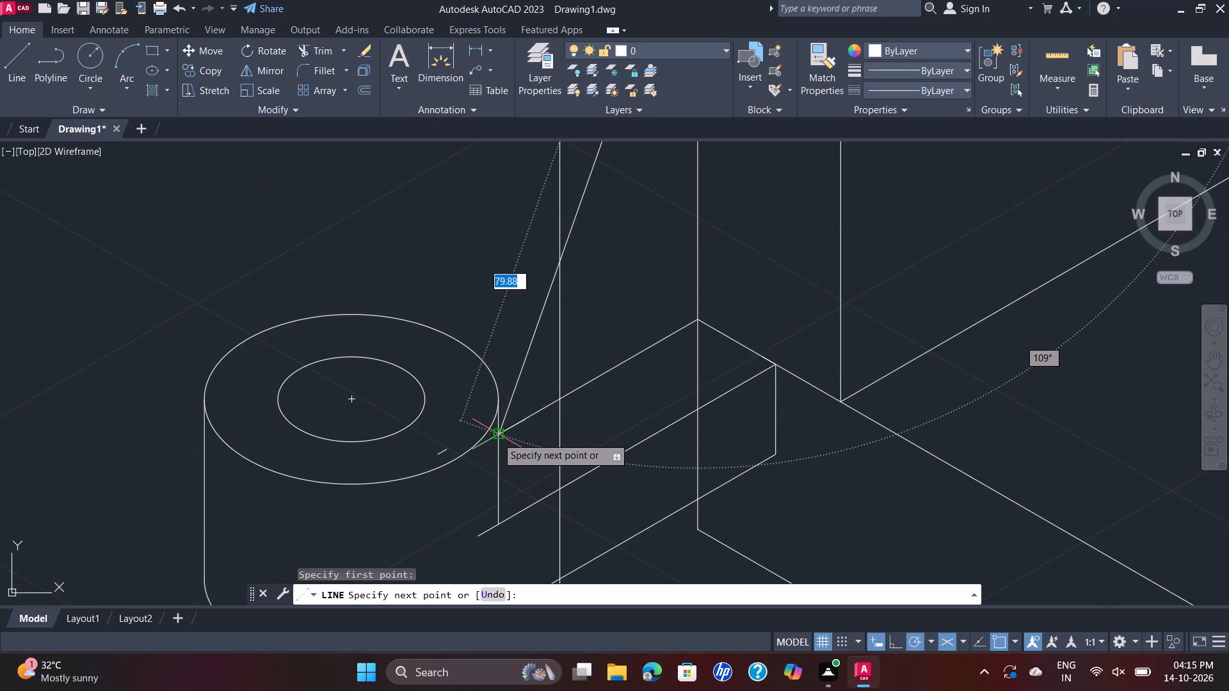
click(497, 437)
scroll(604, 376, down, 3)
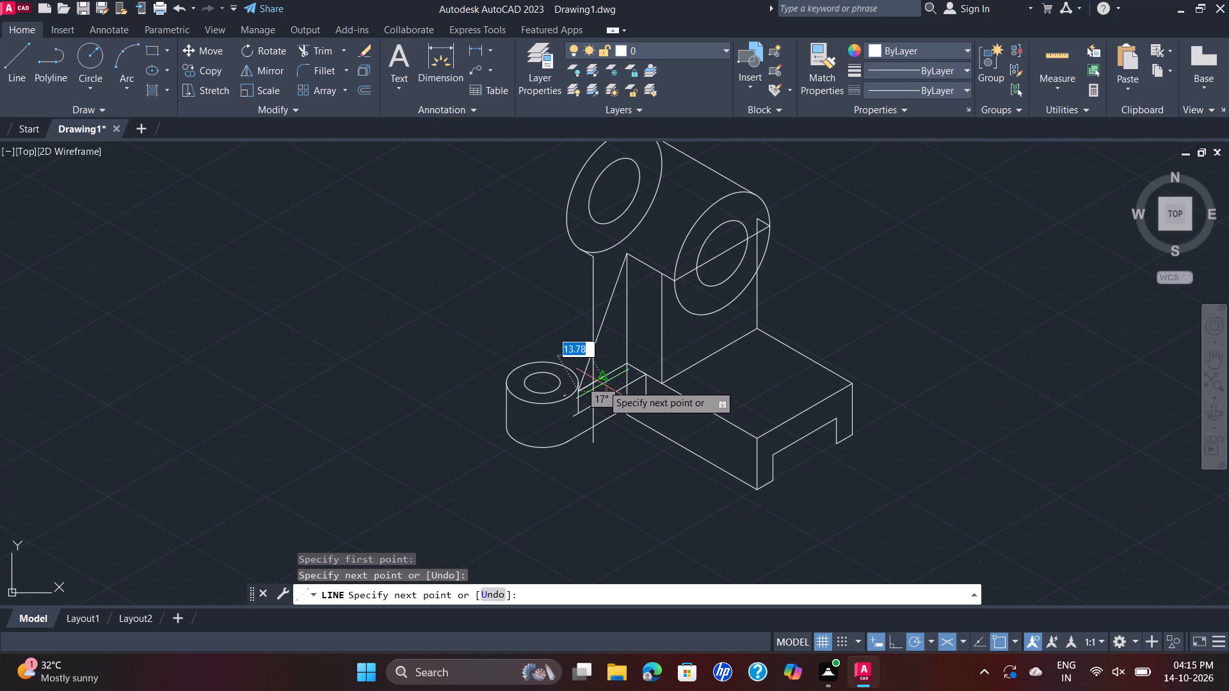
key(Escape)
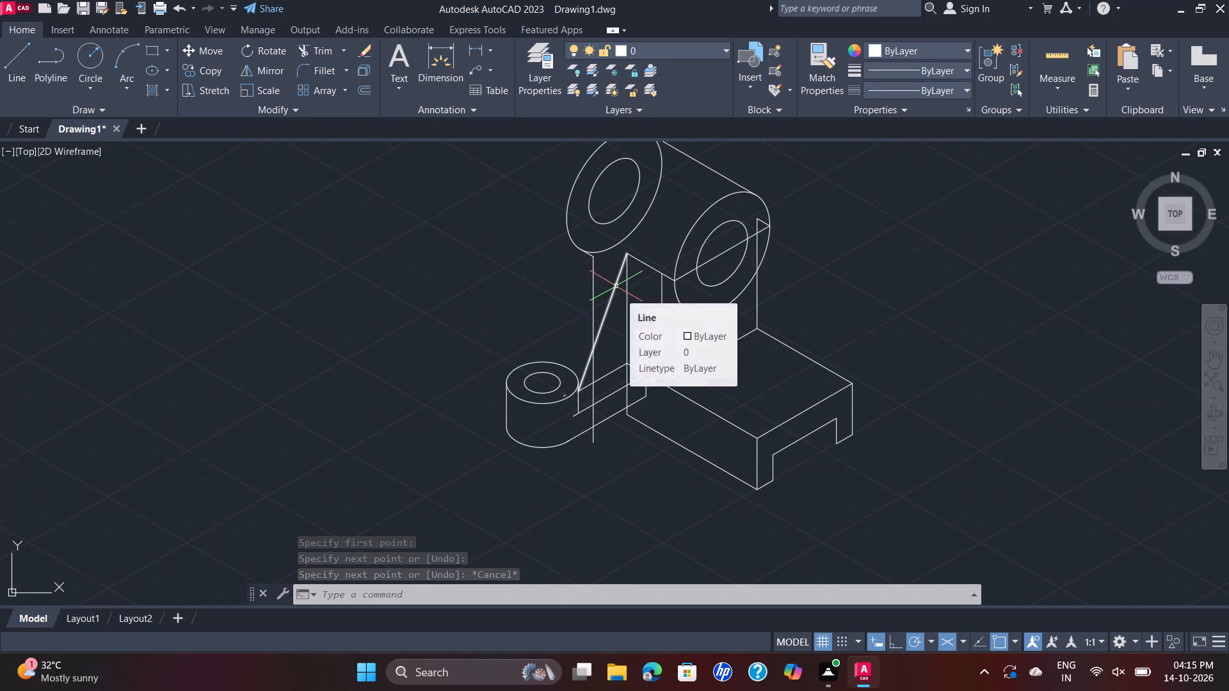
Copy the sloping rib line 8 units at 150° from its top endpoint at the upright plate's back corner.
click(211, 72)
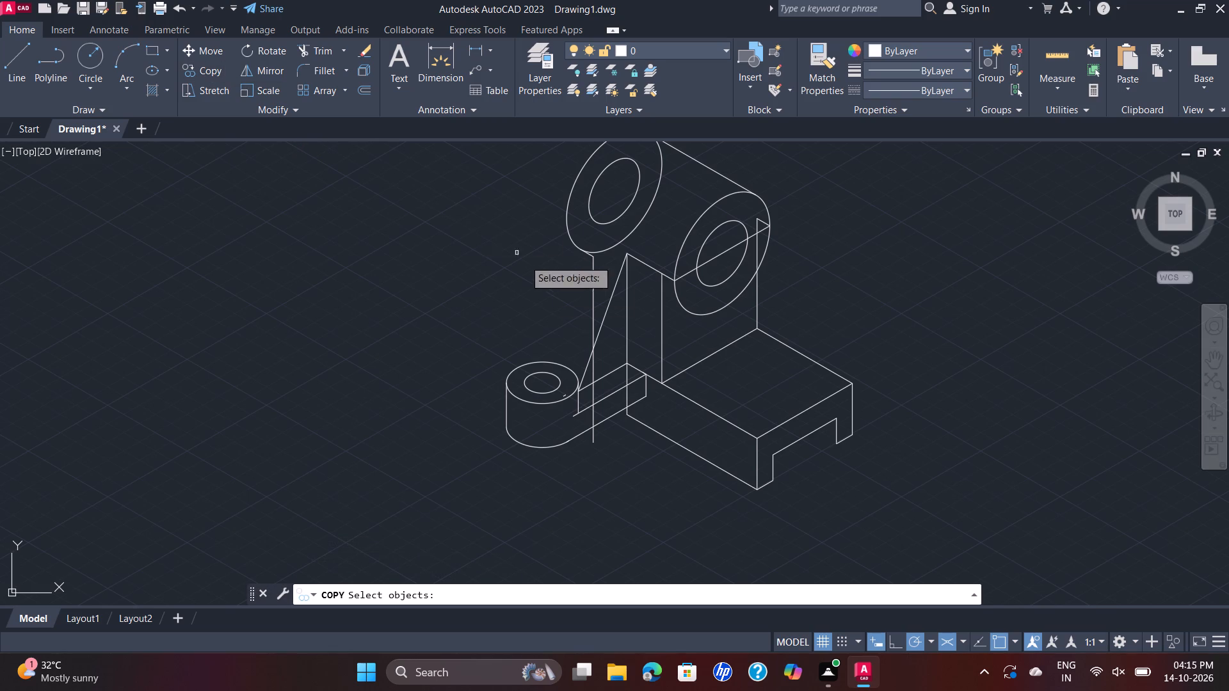
click(607, 306)
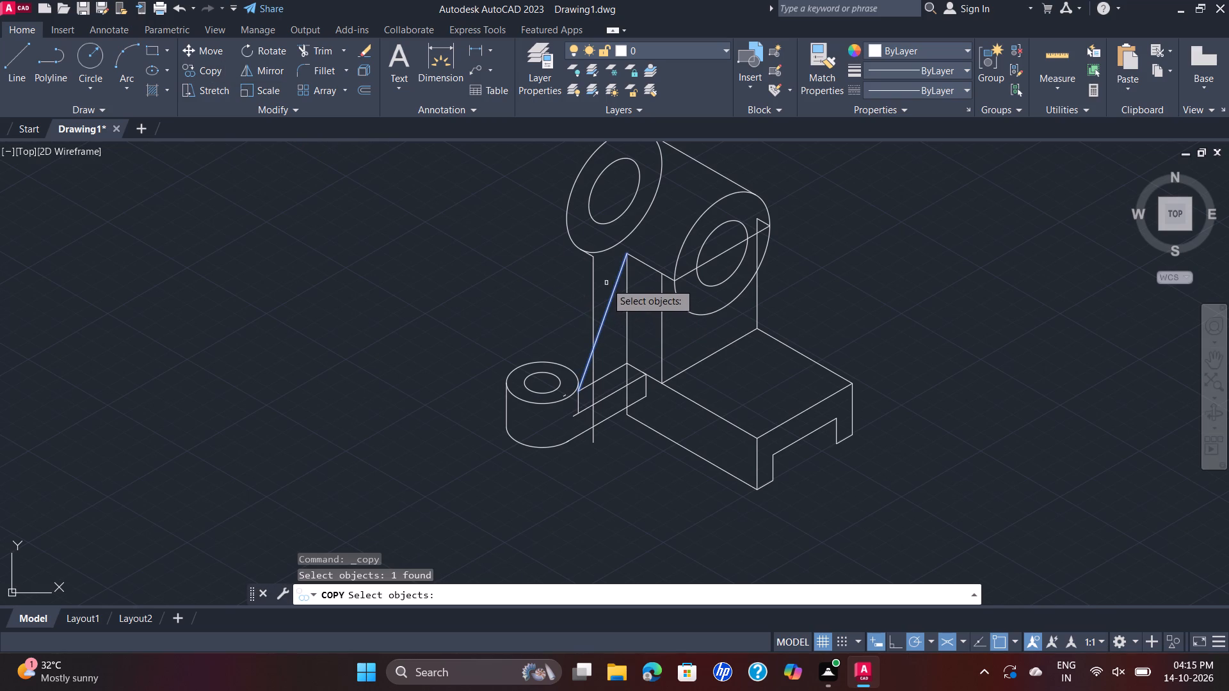
right_click(621, 255)
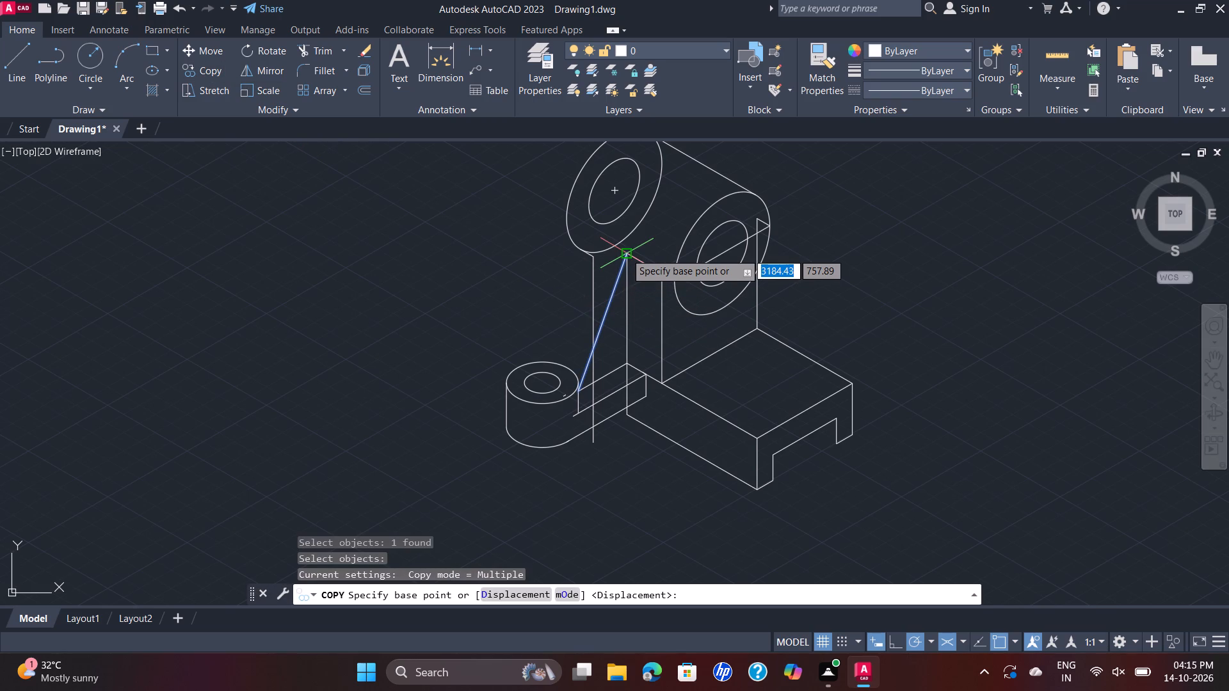
click(626, 253)
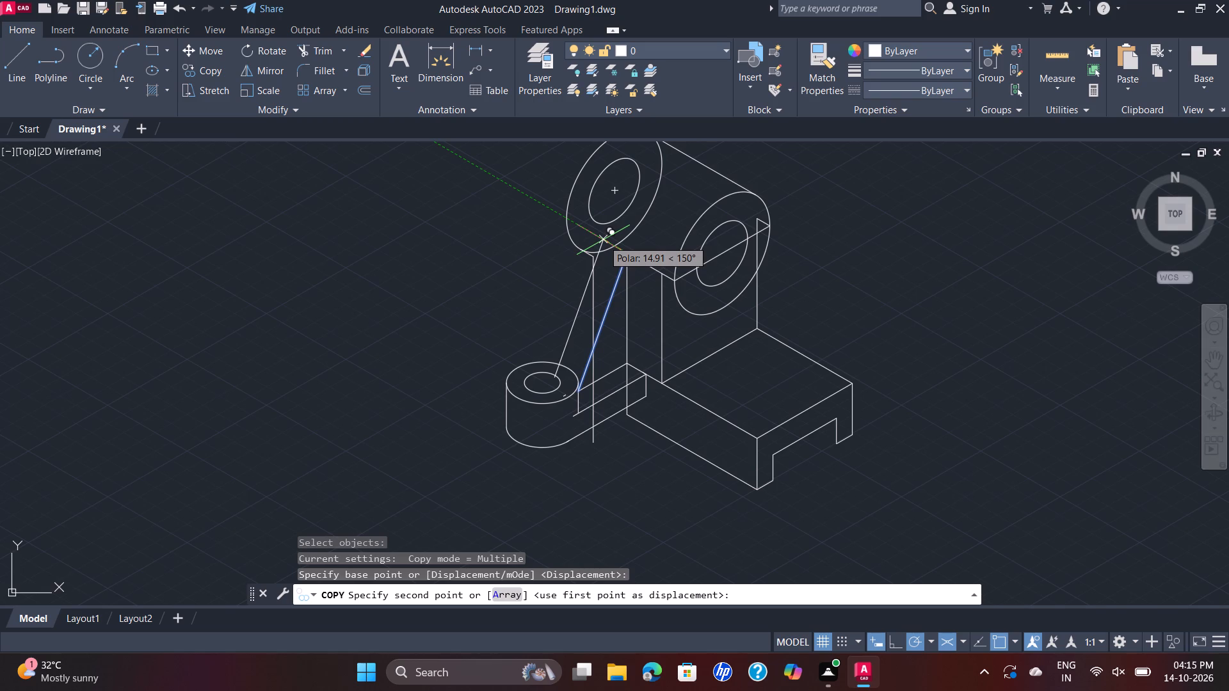
key(8)
key(Return)
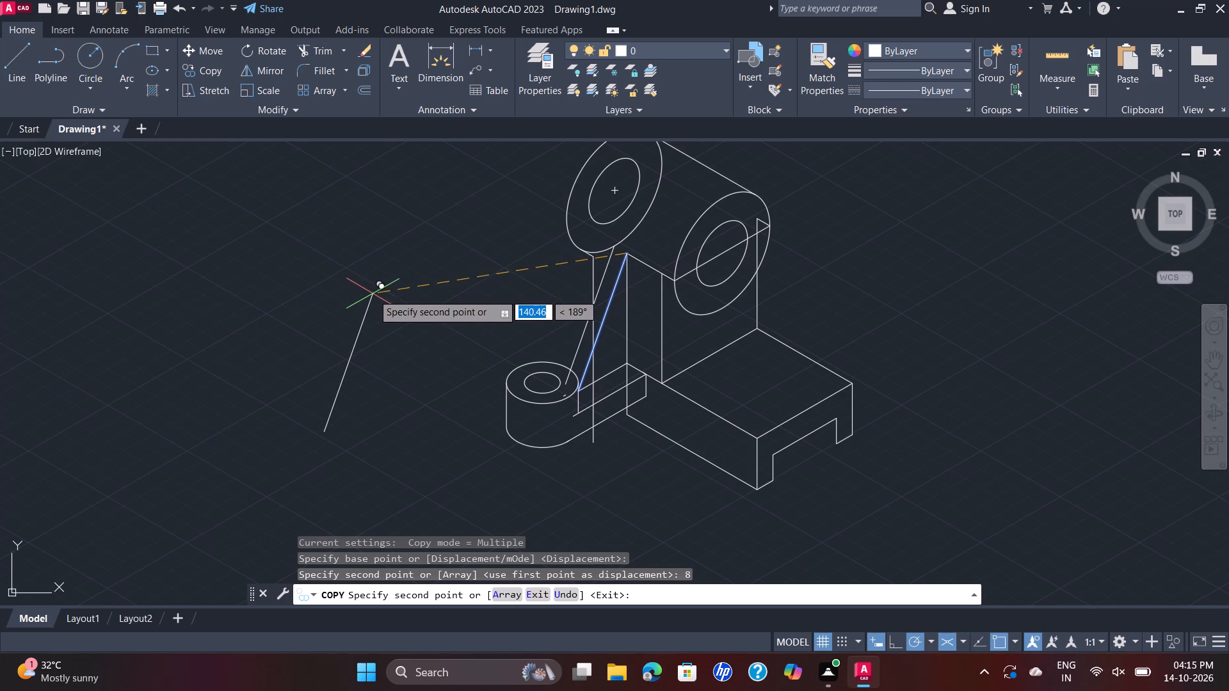
key(Escape)
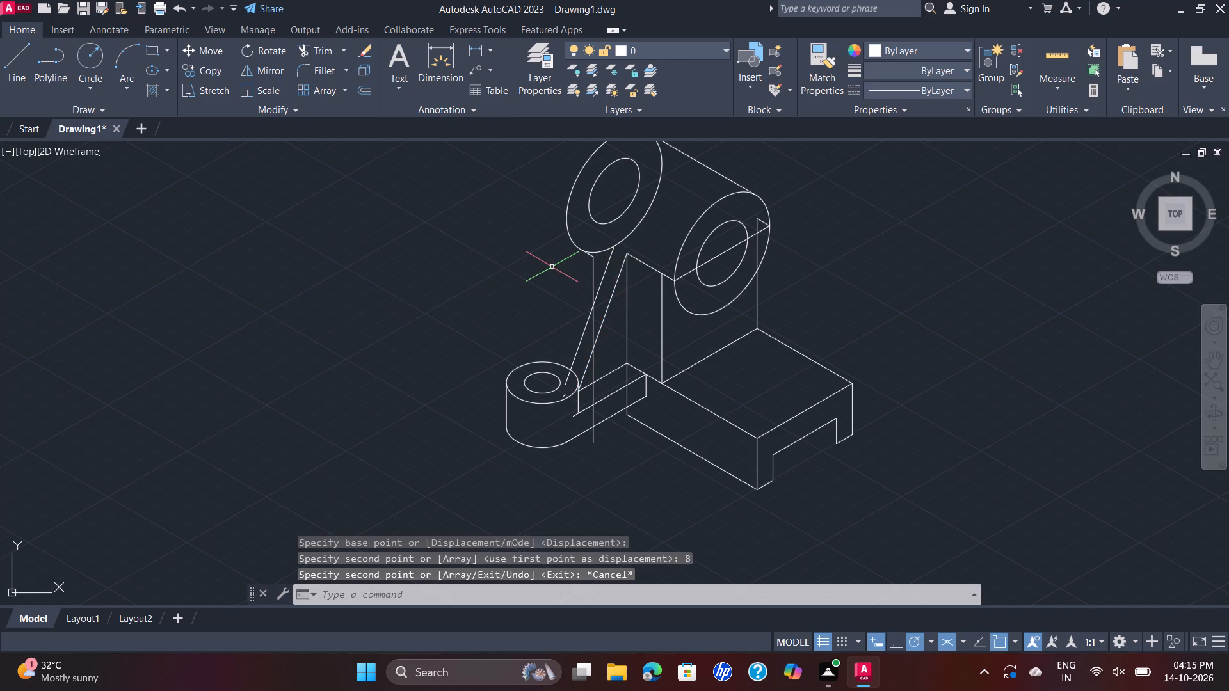
Trim the copied sloping line at the side cylinder's top ellipse and remove the tiny stray segment near that ellipse's edge.
scroll(552, 266, up, 1)
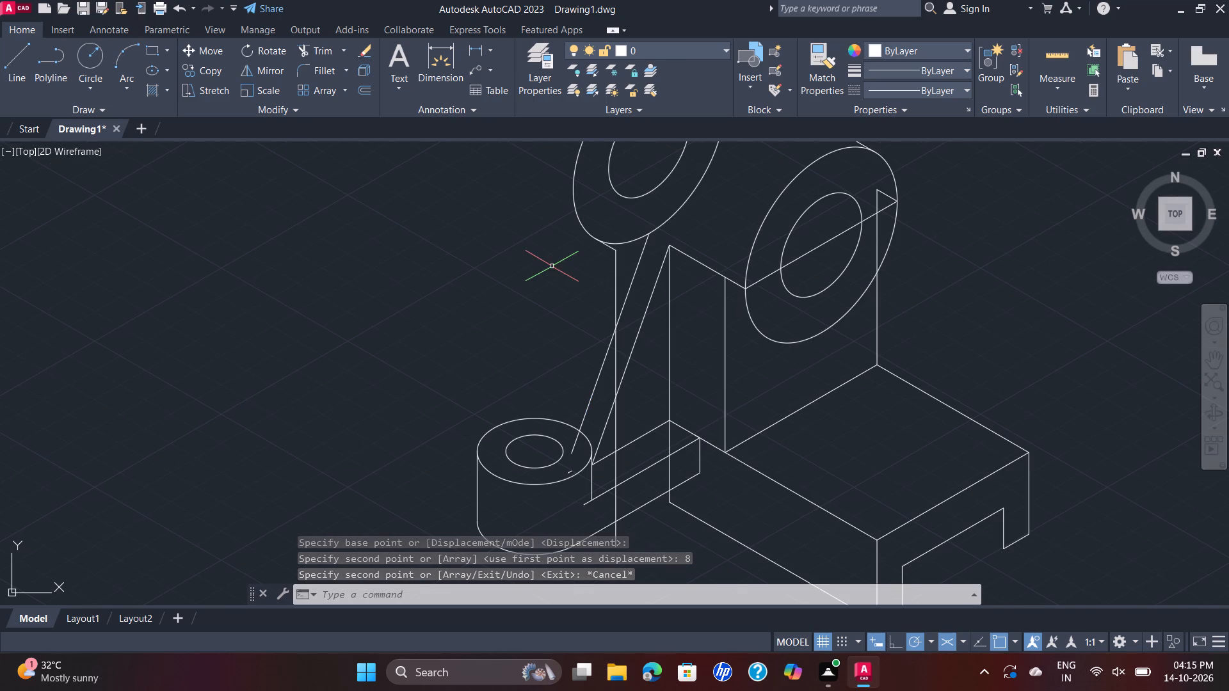
click(309, 59)
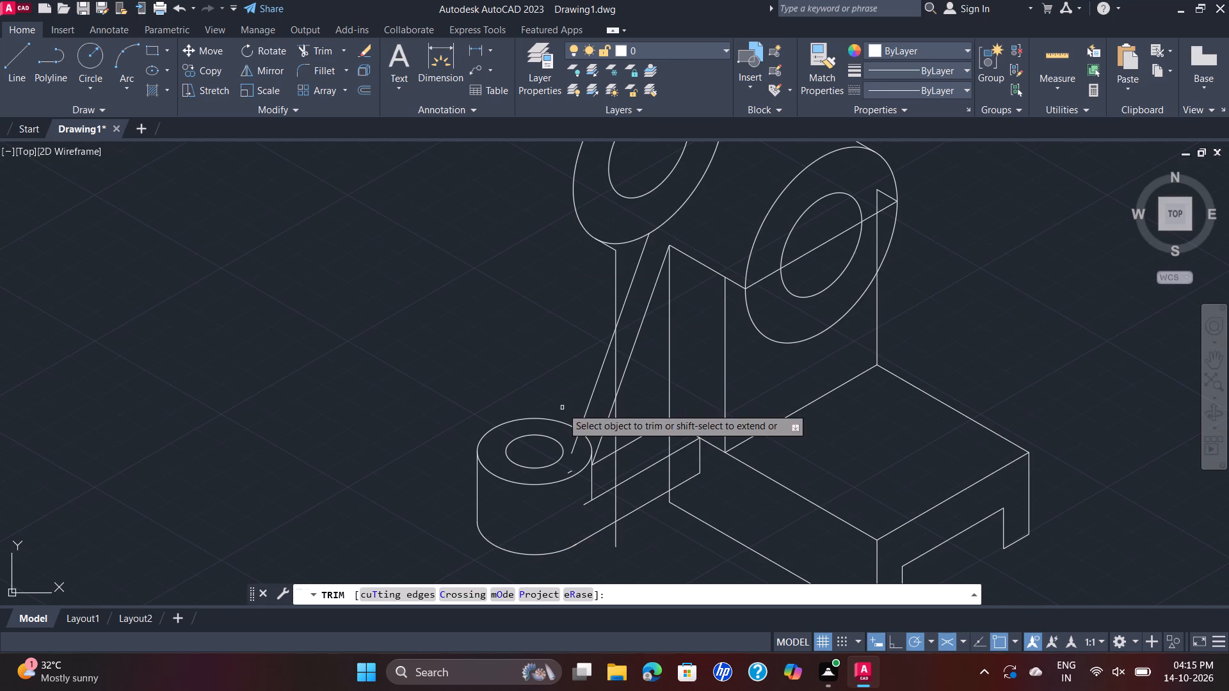
click(577, 439)
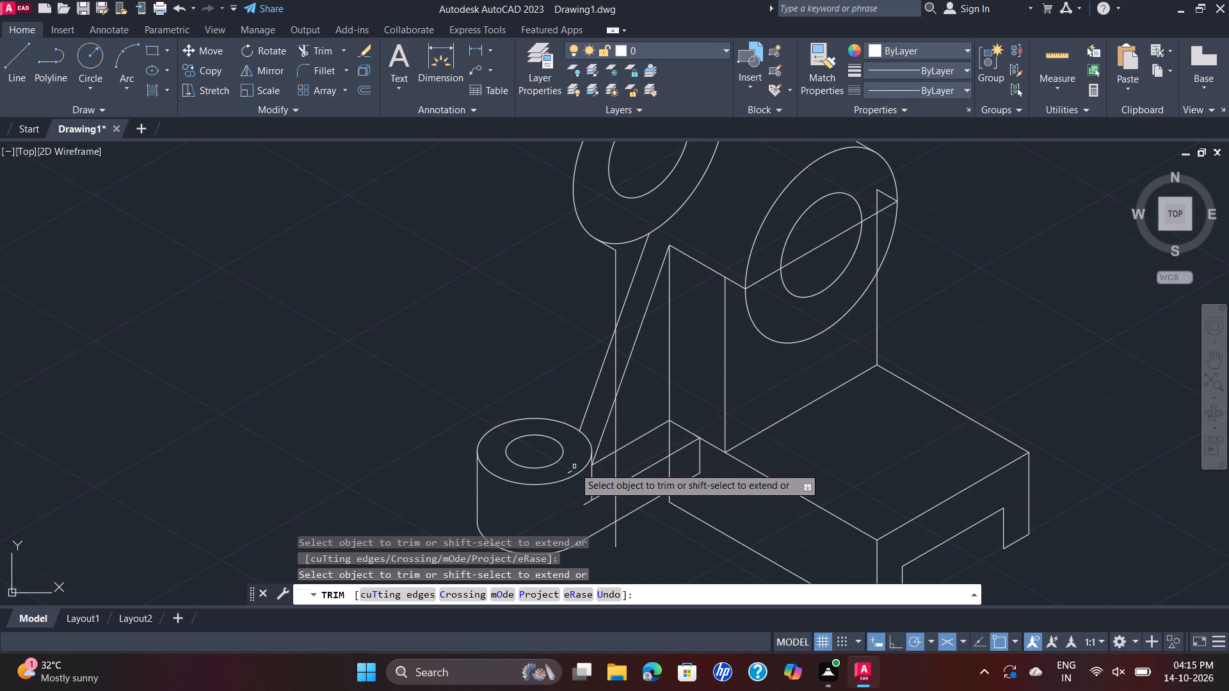
scroll(574, 467, up, 1)
click(566, 478)
scroll(565, 449, up, 1)
scroll(561, 447, down, 2)
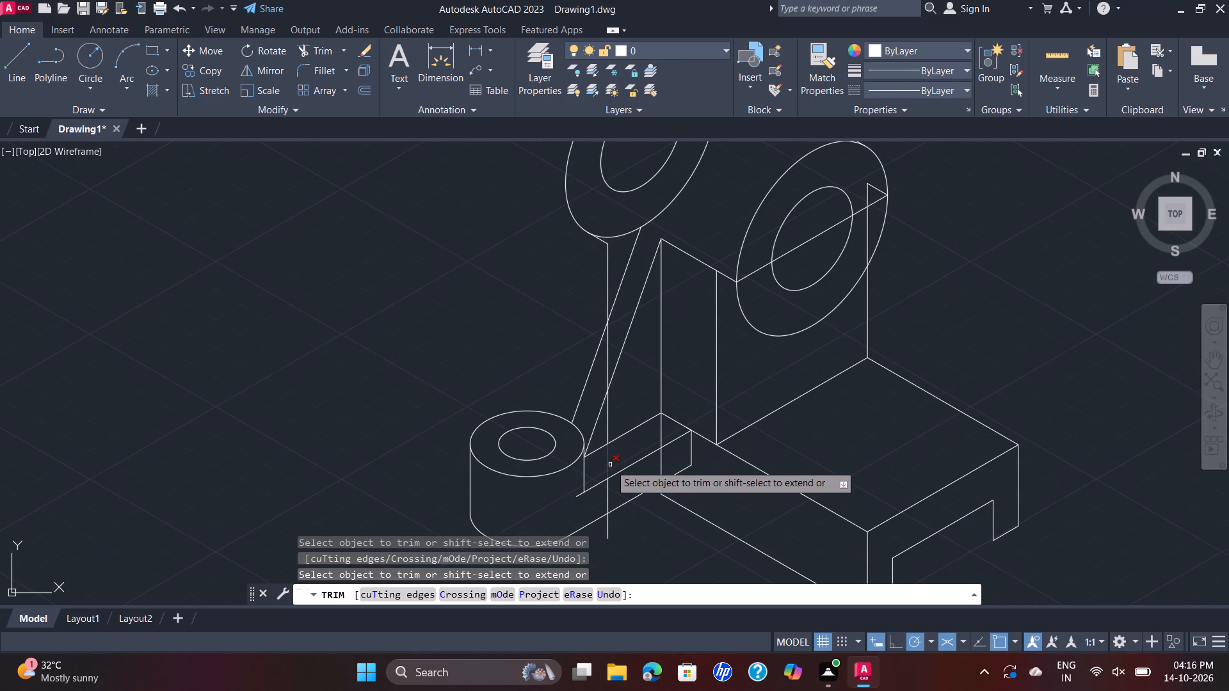
Trim away every segment of the vertical line below the back outer isocircle, from the projection up to the short 330° line.
click(610, 465)
click(606, 504)
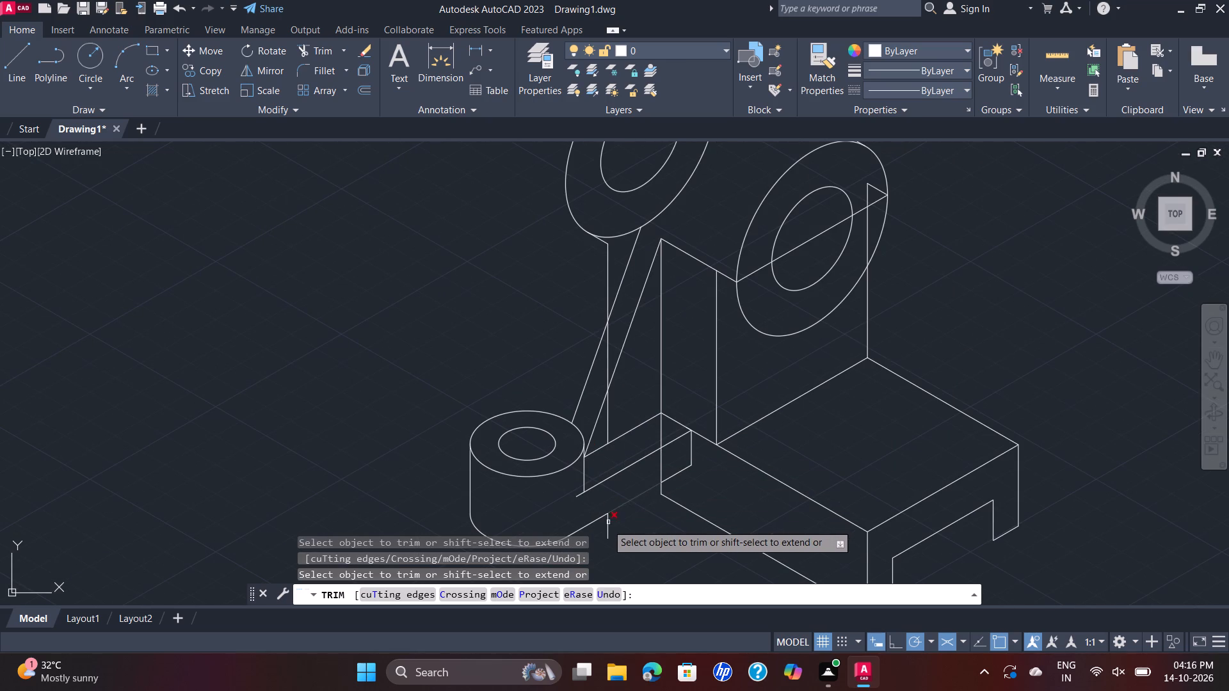
click(609, 527)
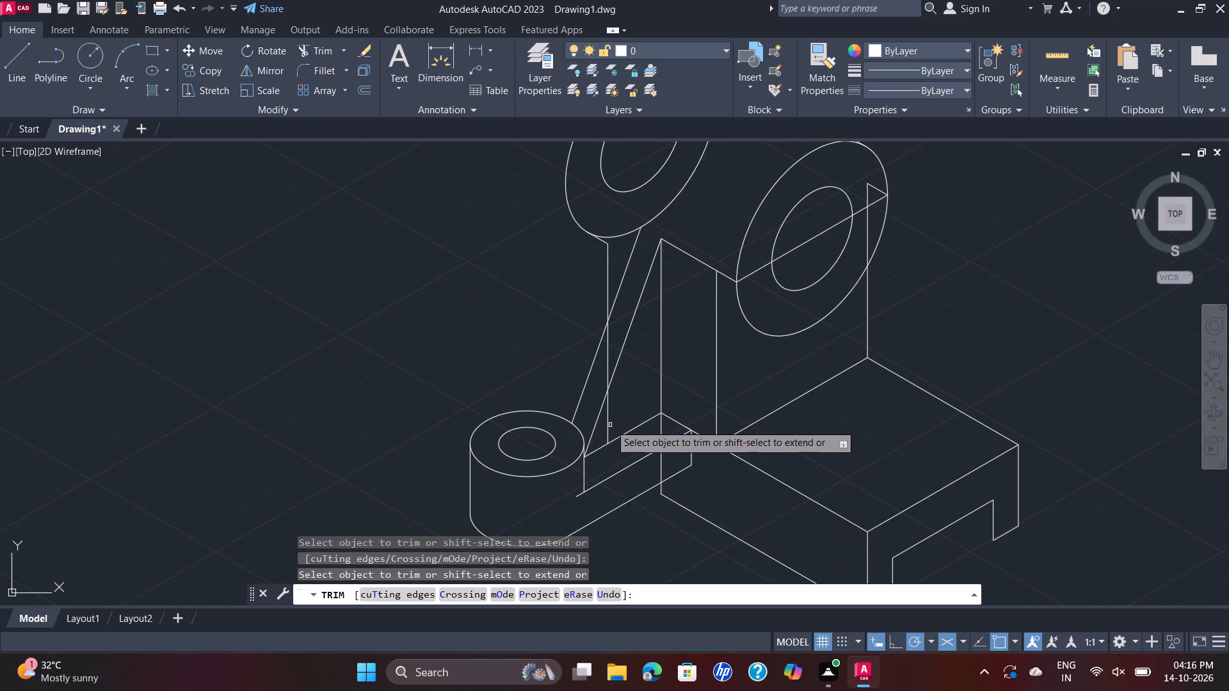
click(610, 424)
click(609, 360)
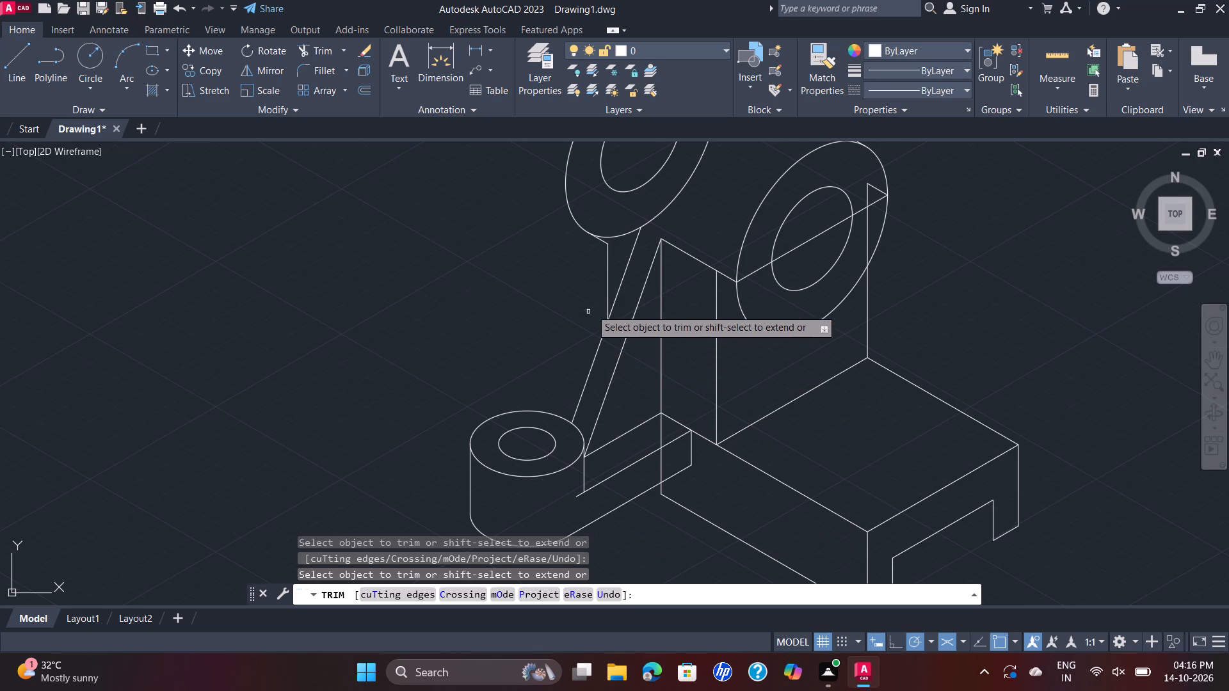
click(610, 292)
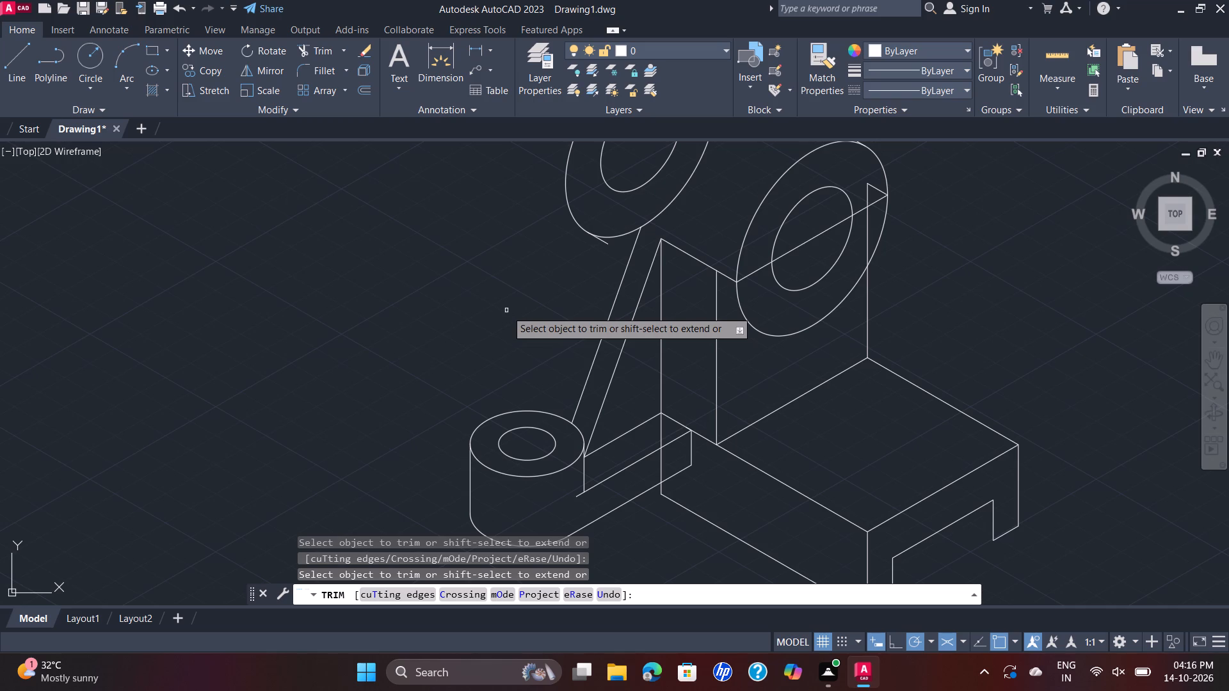
Draw a vertical line about 81 units long from the short 330° line's end down to the projection's top front edge.
click(17, 68)
click(606, 242)
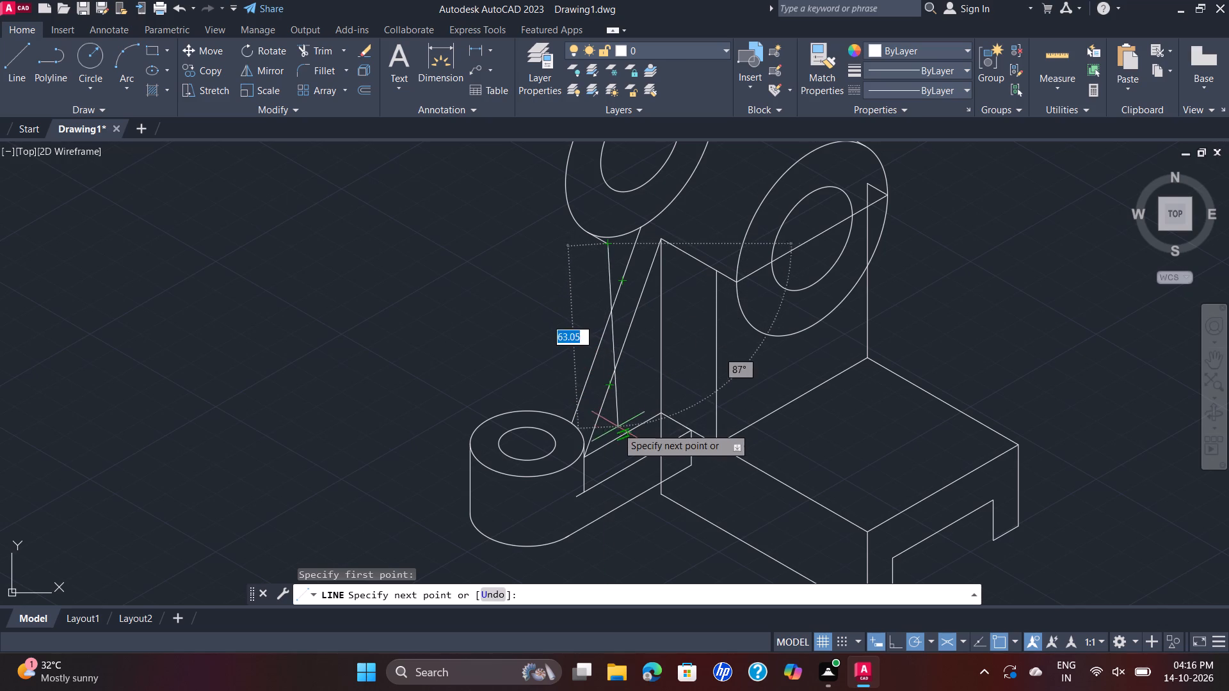
click(609, 479)
key(Tab)
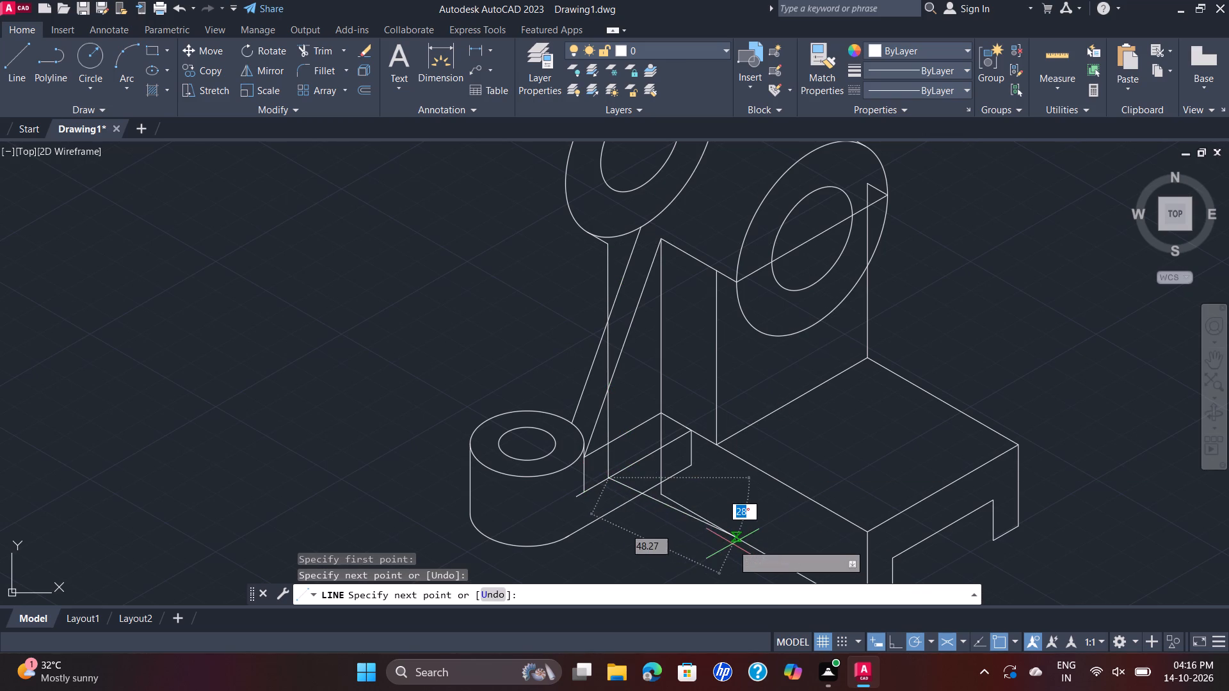
key(Escape)
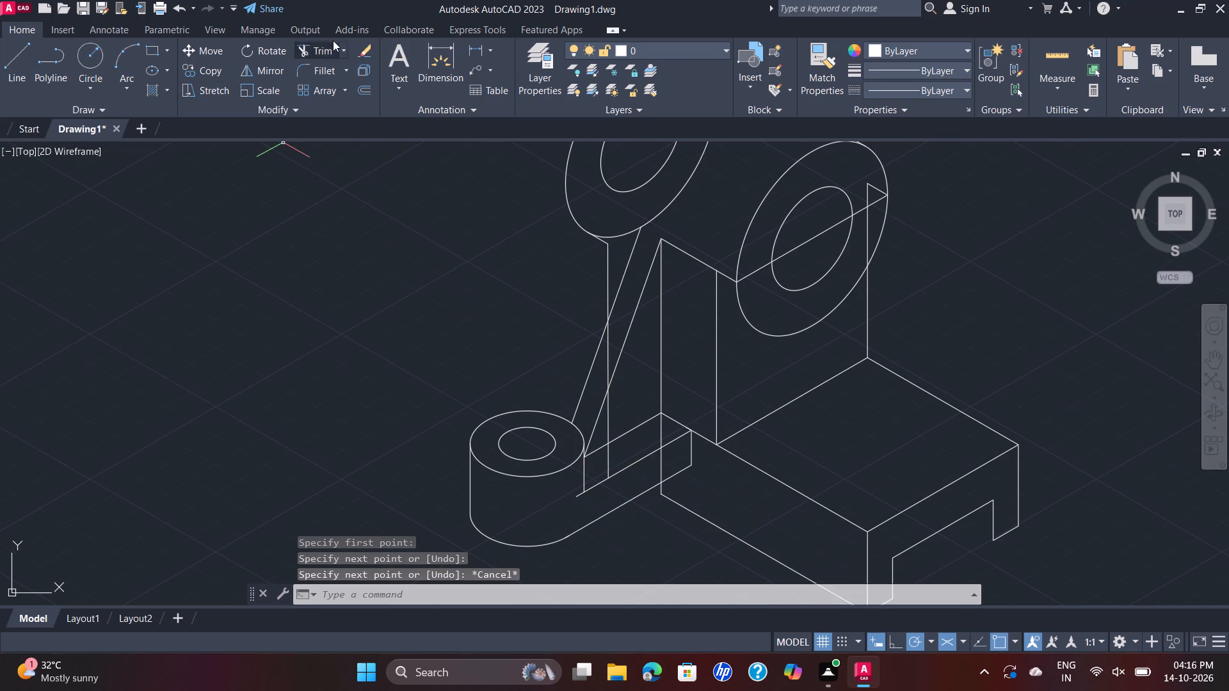
Trim the vertical line between the two sloping rib lines and delete its remaining lower piece.
click(320, 51)
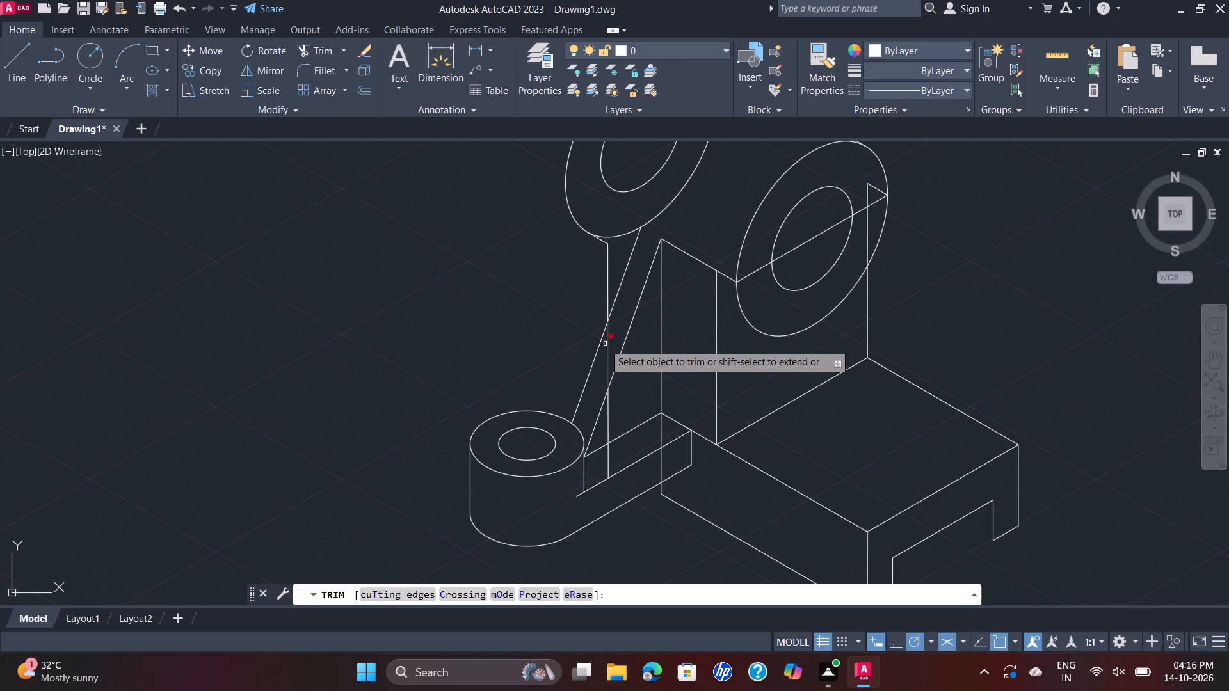
click(607, 347)
key(Escape)
key(grave)
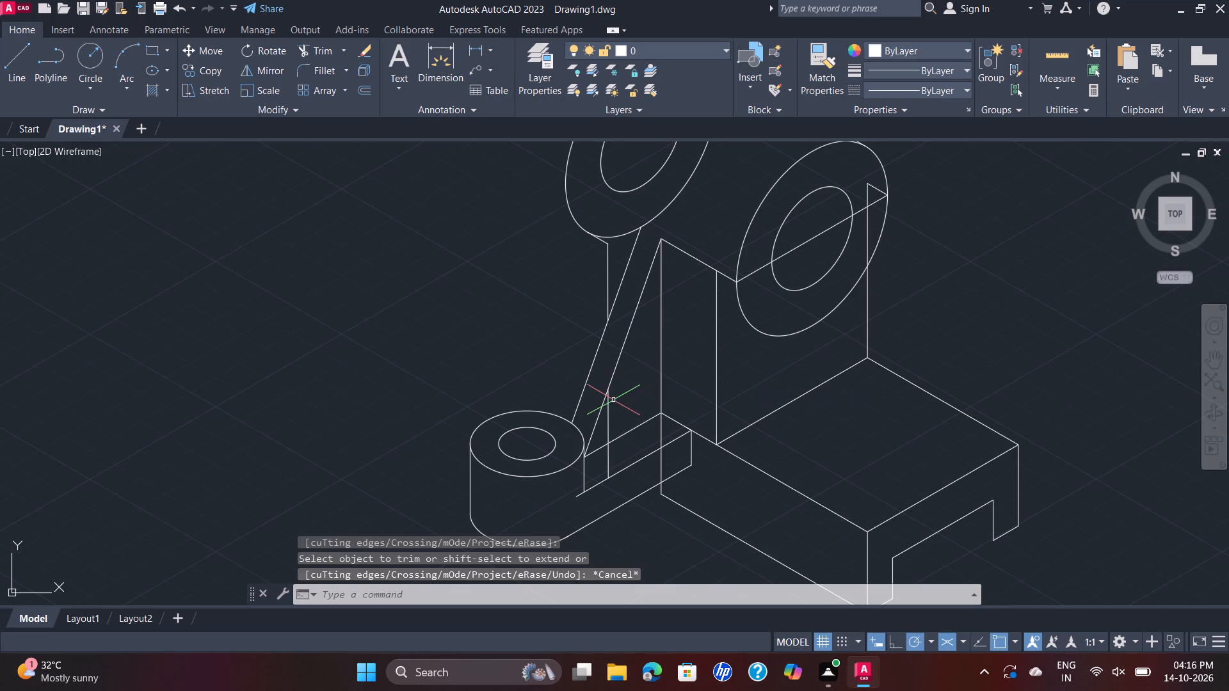
click(607, 407)
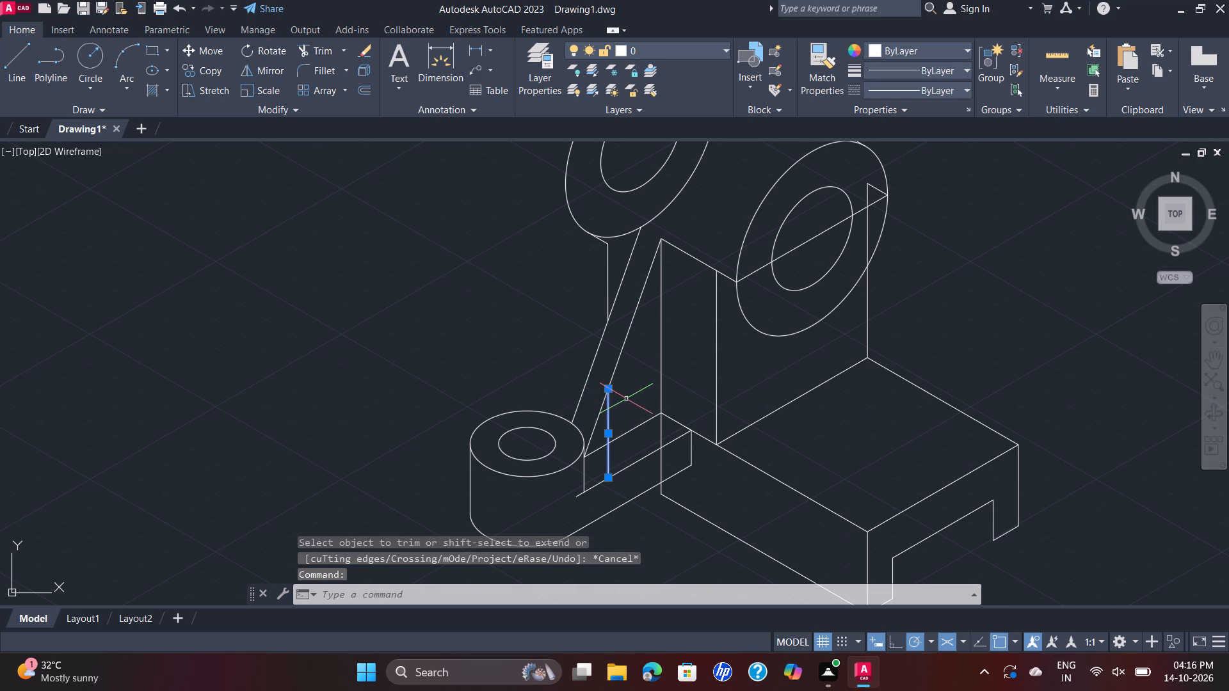
key(Delete)
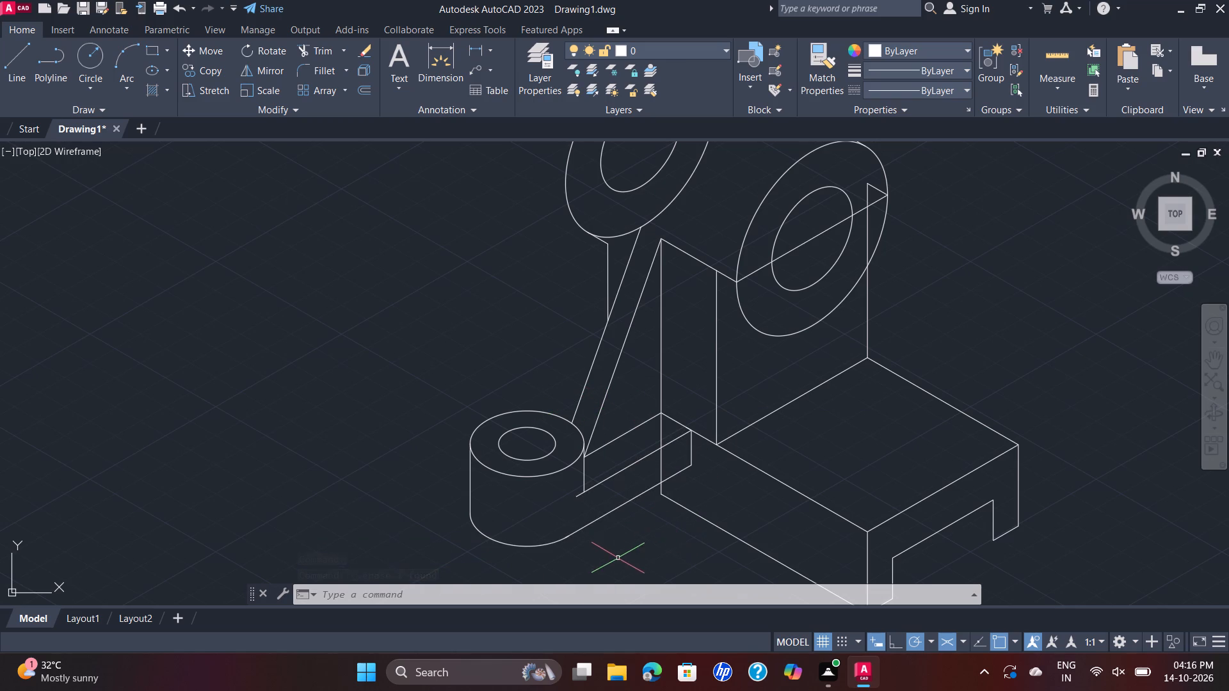
Trim the hidden arc of the back outer isocircle between the boss's upper outline and the short 330° line.
scroll(657, 493, down, 1)
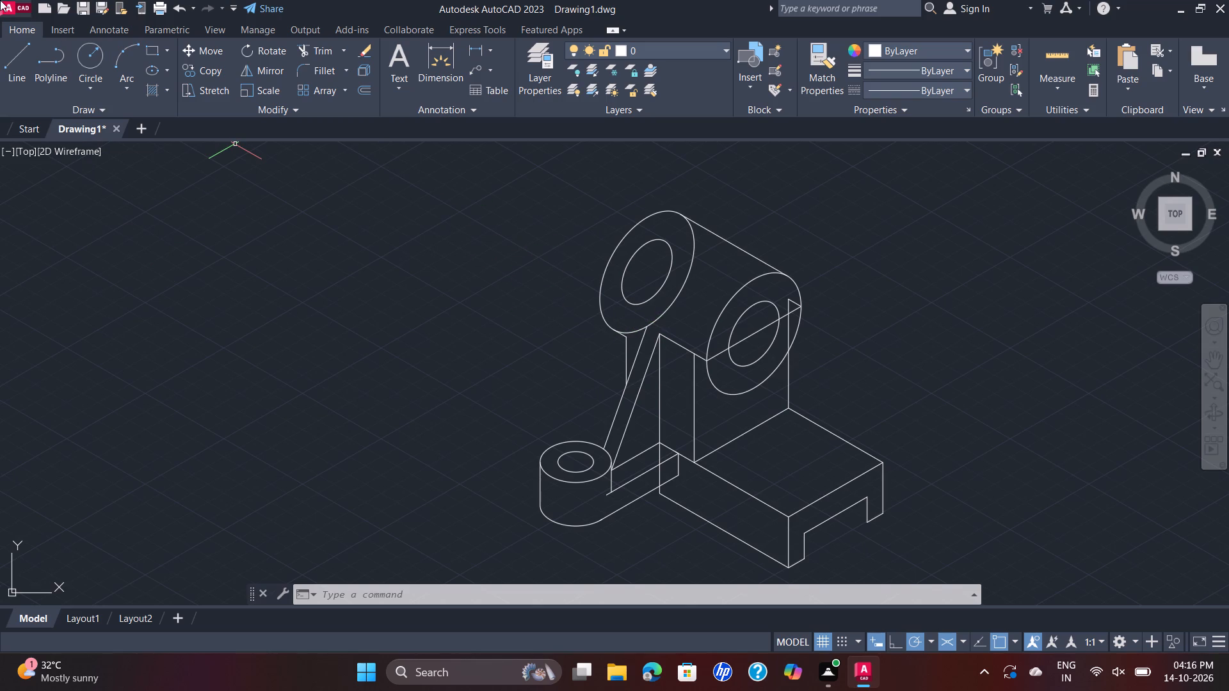
click(307, 53)
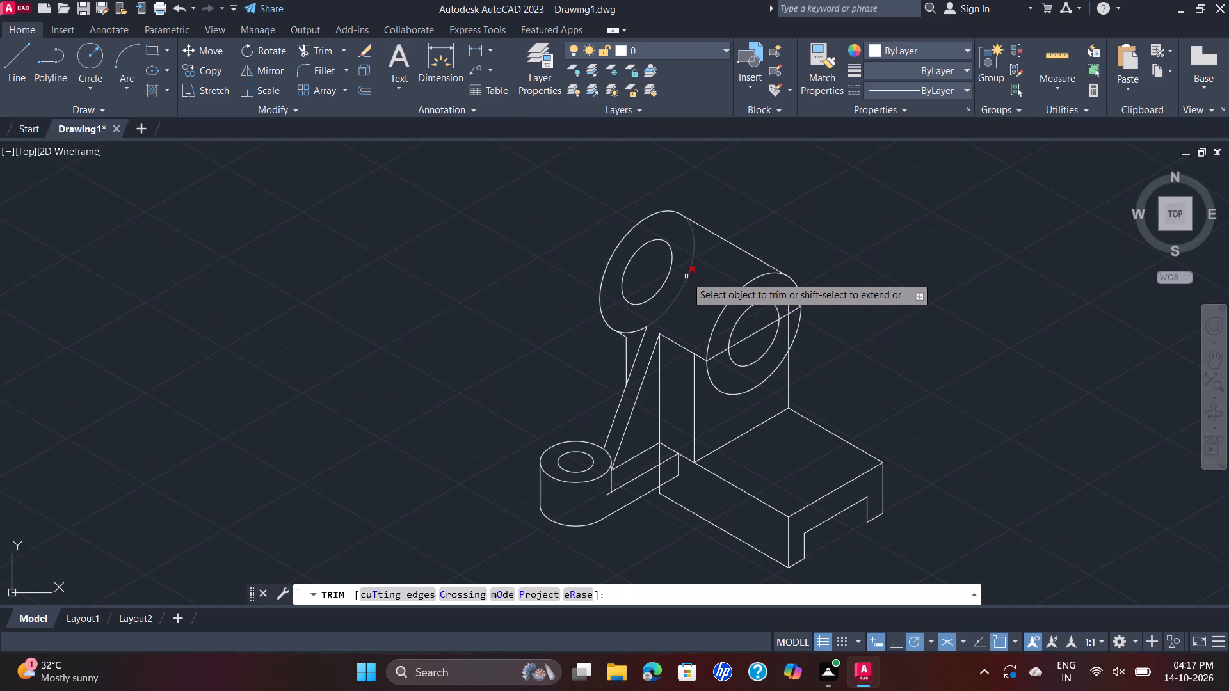
click(686, 276)
click(637, 332)
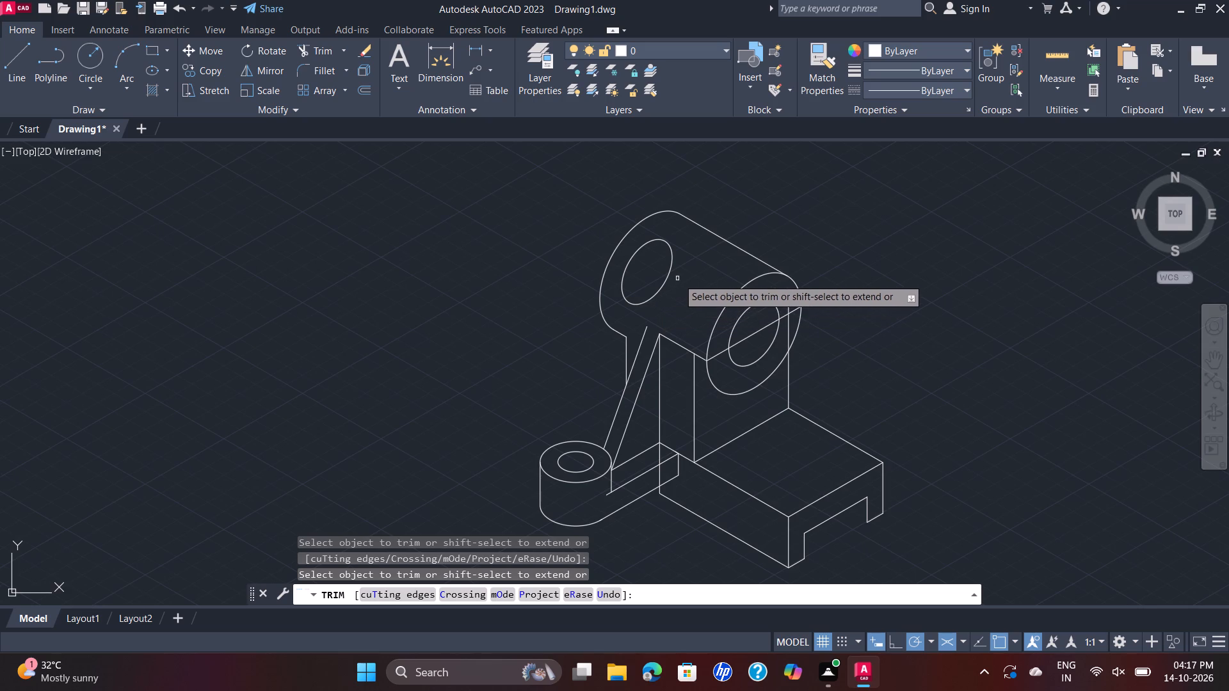
key(Escape)
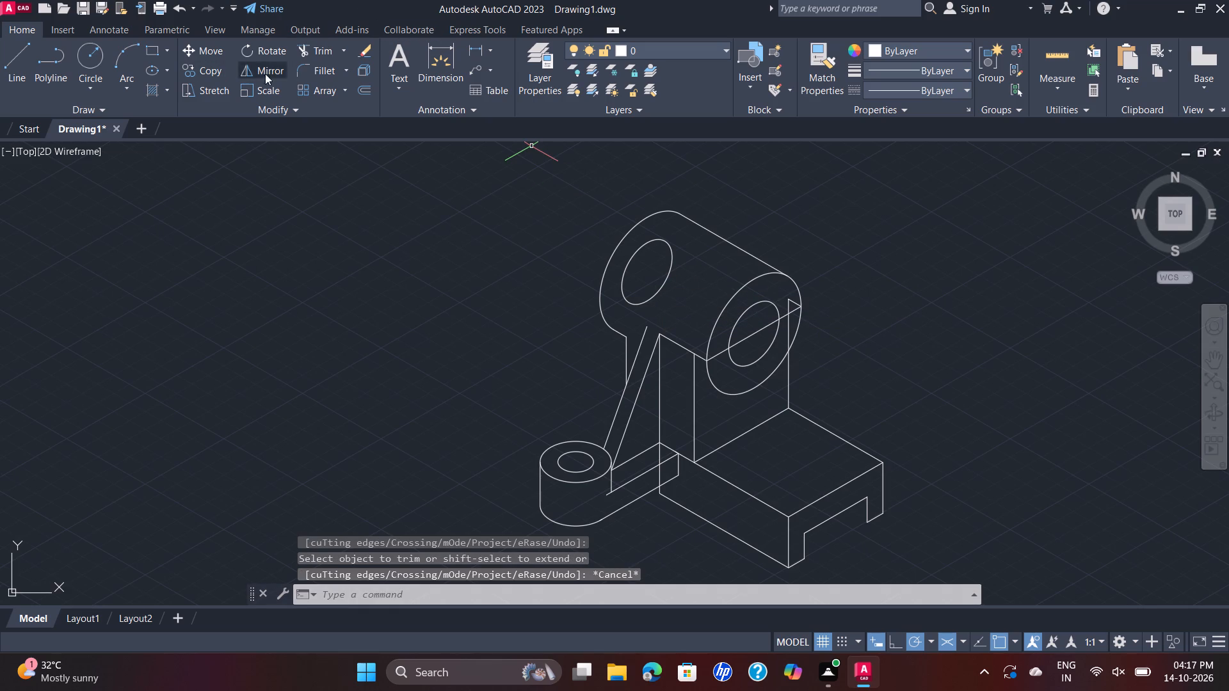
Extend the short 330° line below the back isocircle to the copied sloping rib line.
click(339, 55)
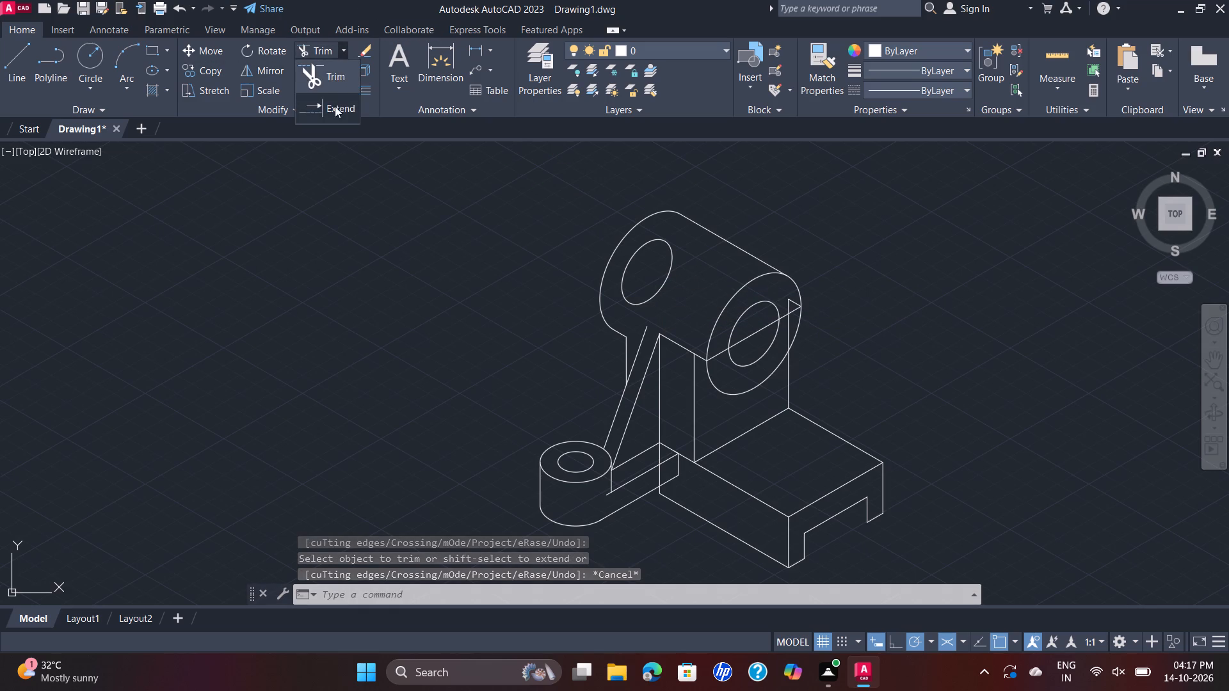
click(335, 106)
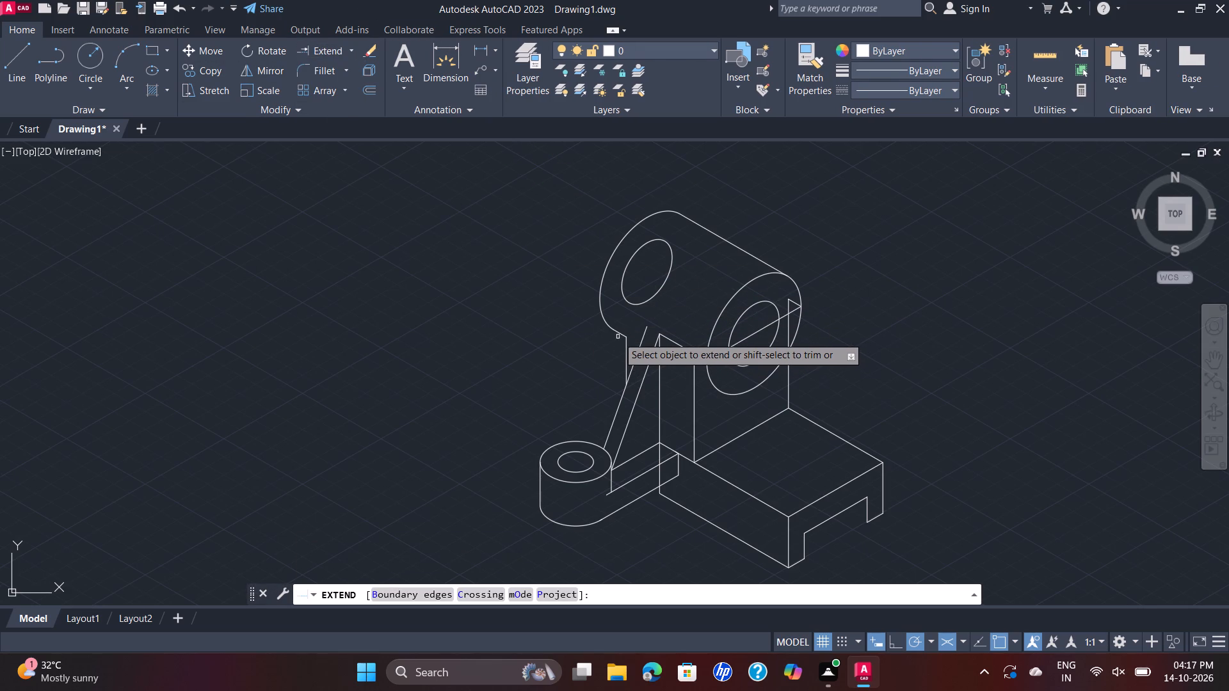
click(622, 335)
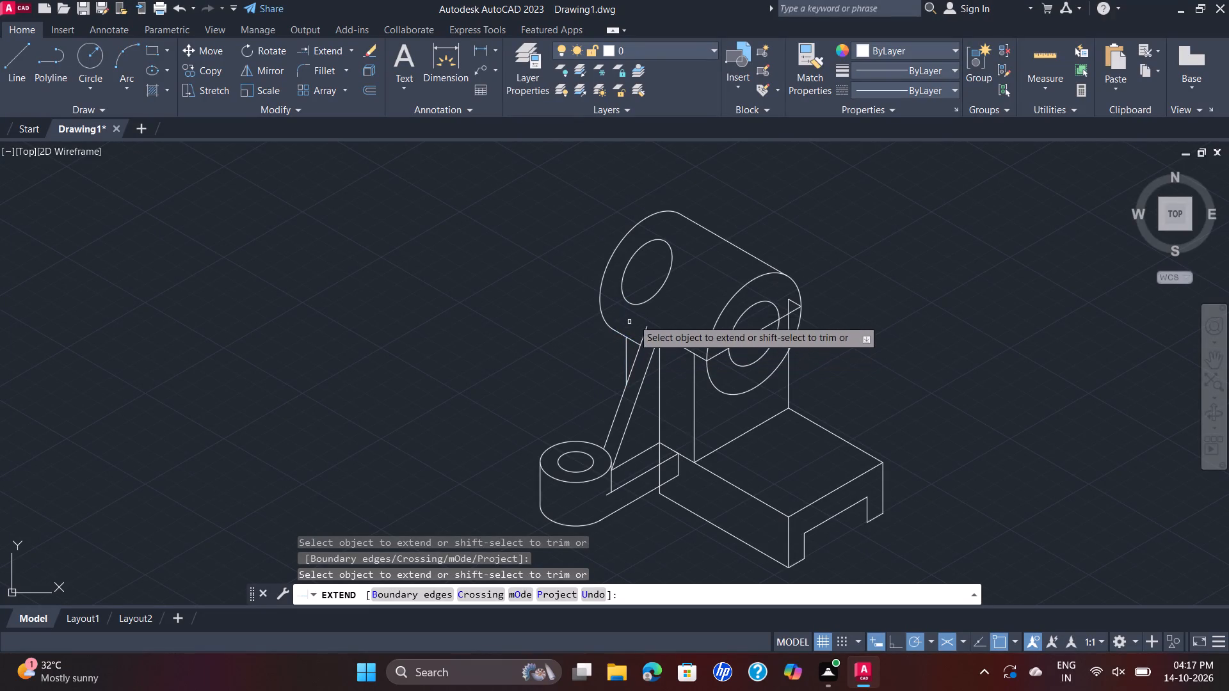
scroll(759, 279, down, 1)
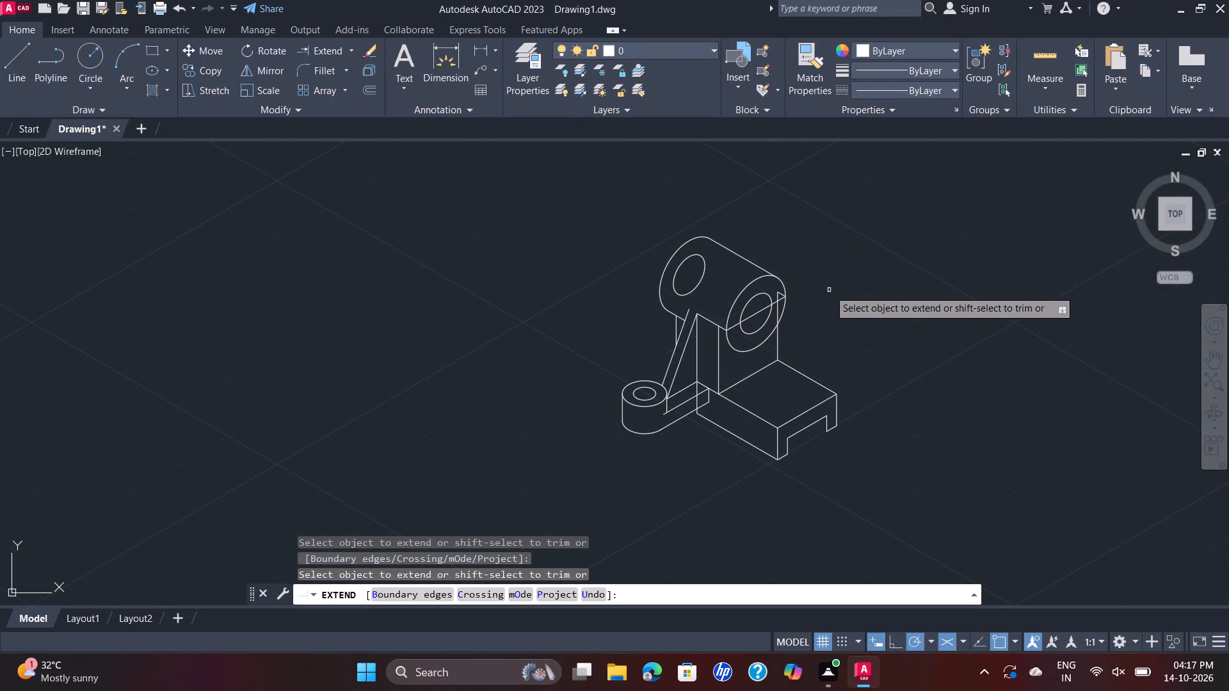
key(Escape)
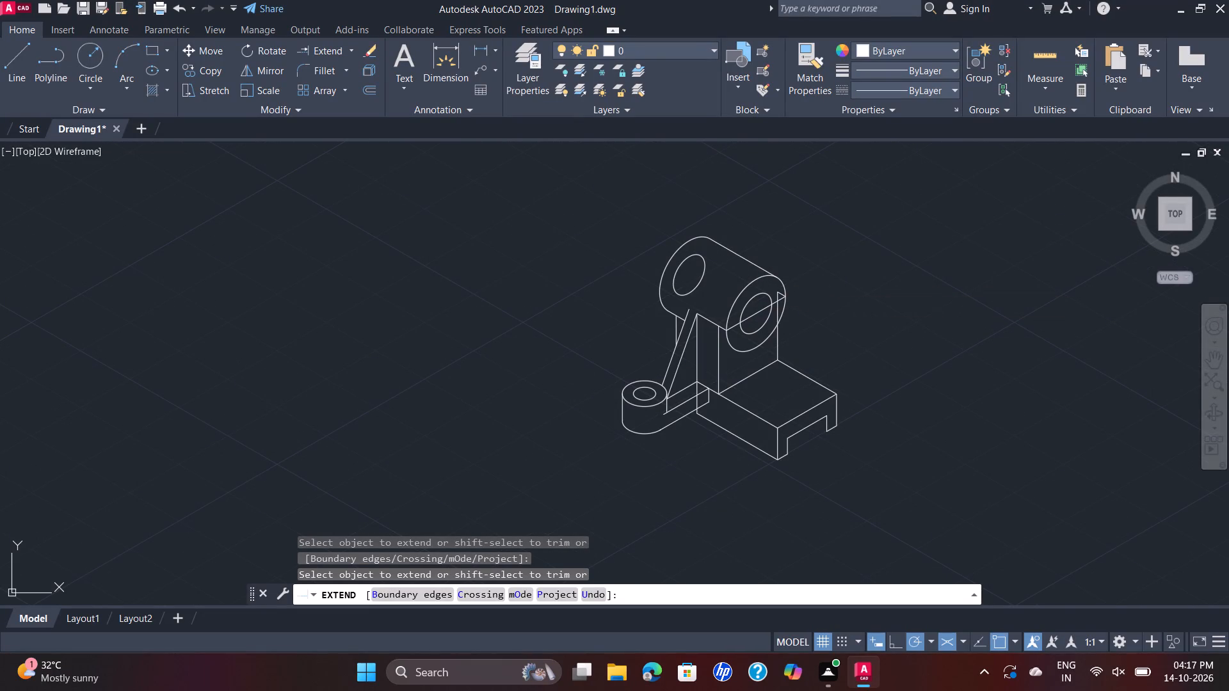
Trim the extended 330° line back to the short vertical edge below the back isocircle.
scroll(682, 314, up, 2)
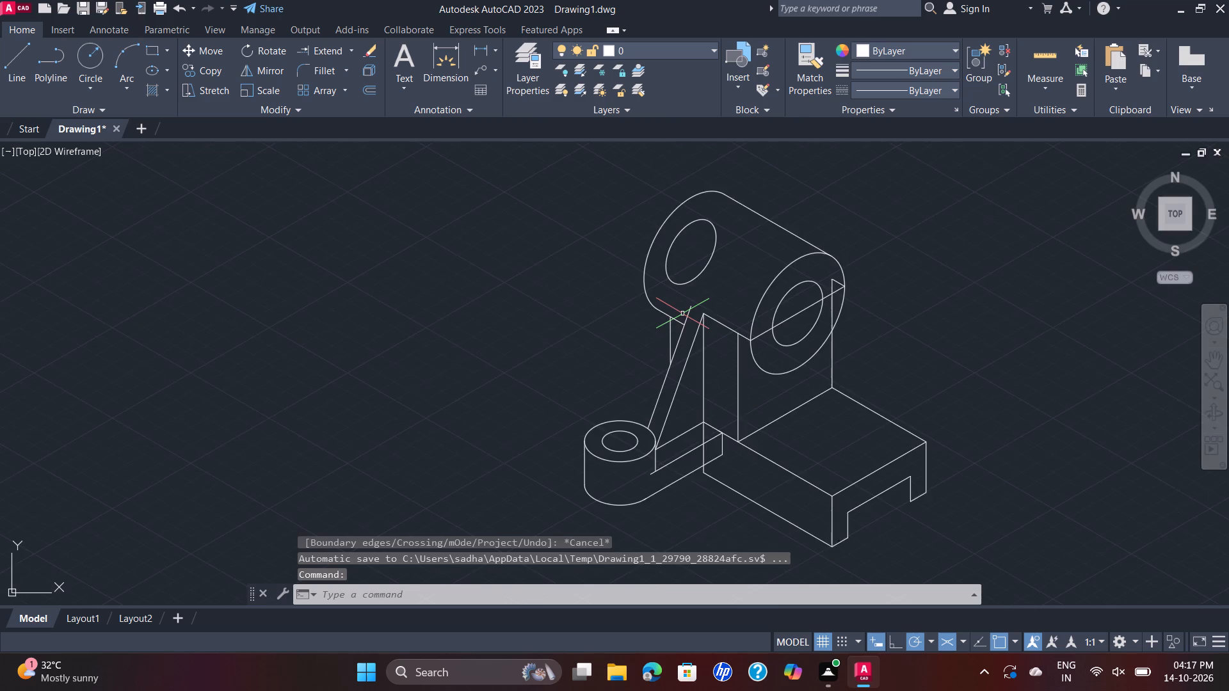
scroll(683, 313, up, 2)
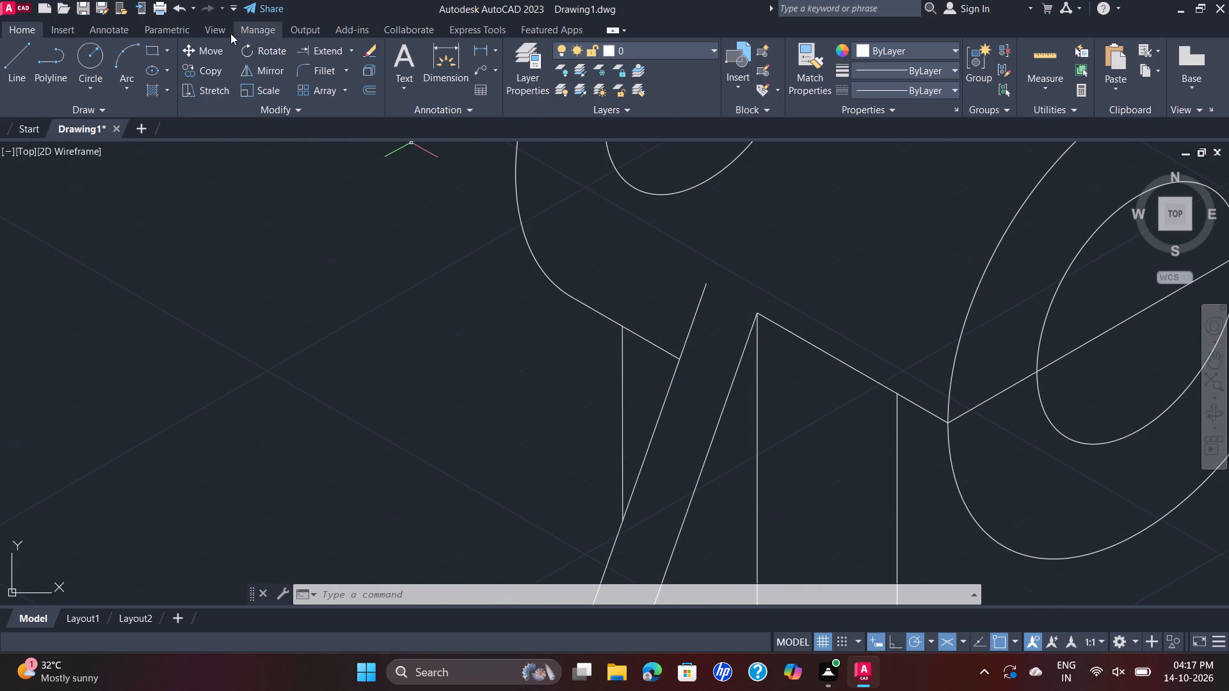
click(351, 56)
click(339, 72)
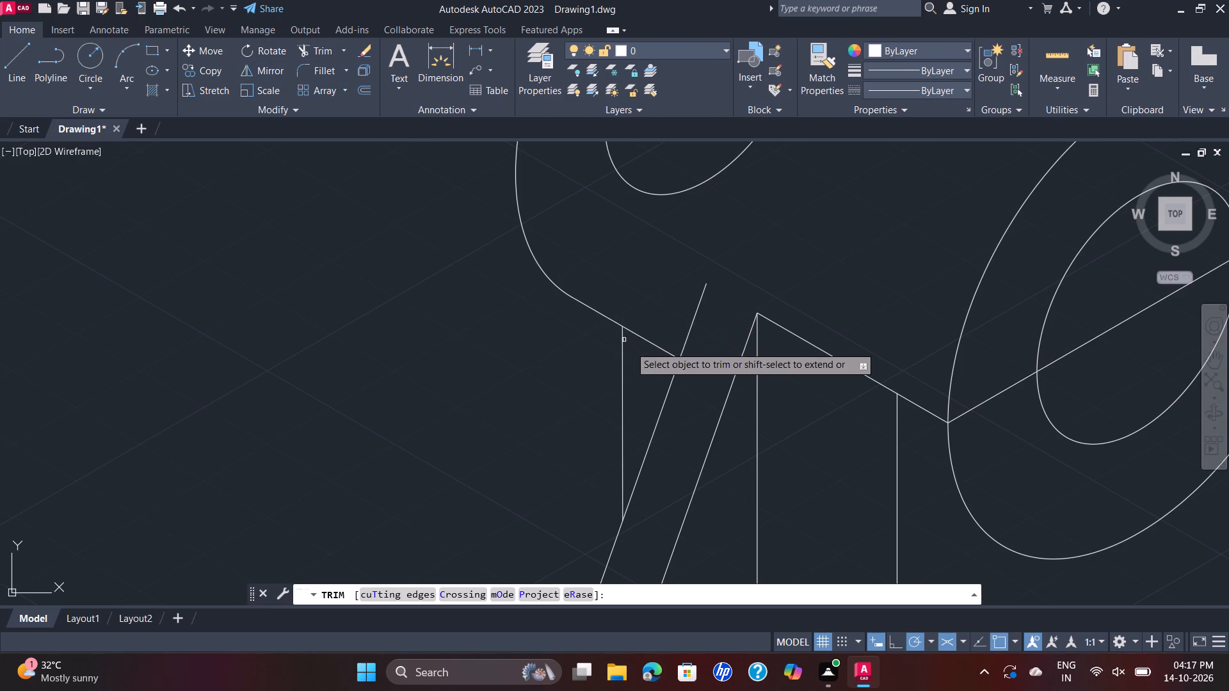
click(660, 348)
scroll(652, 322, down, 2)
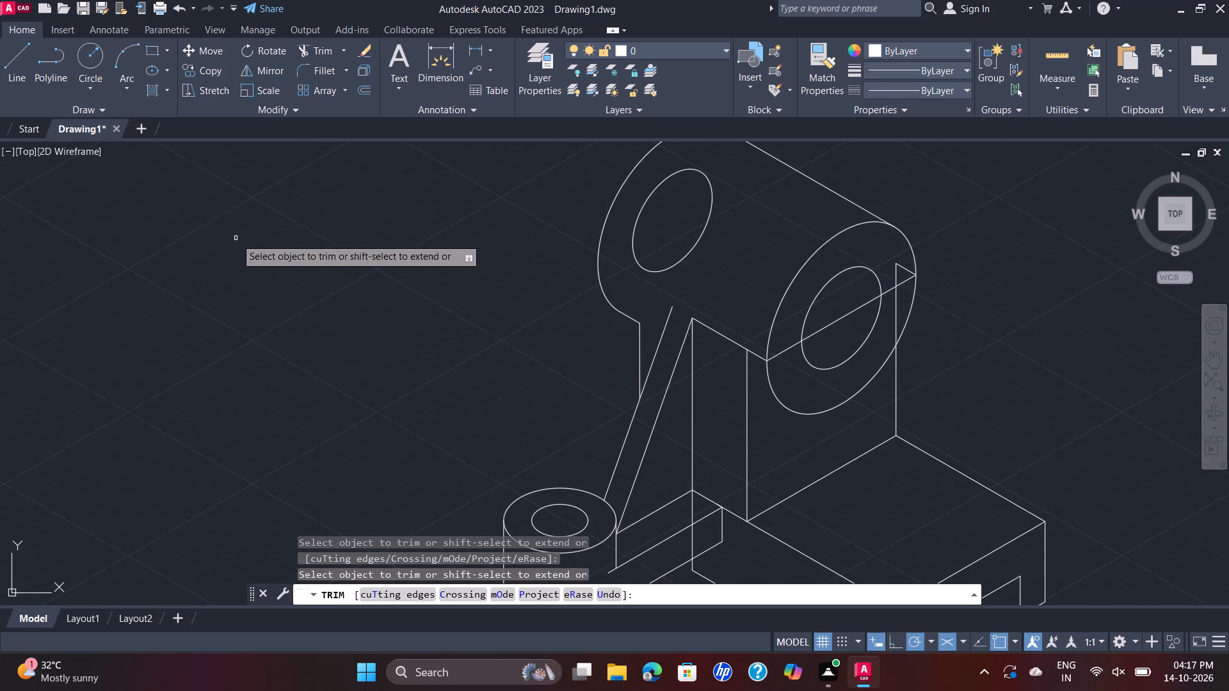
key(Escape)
Extend the short vertical edge below the boss's back end upward to the back inner isocircle.
click(342, 53)
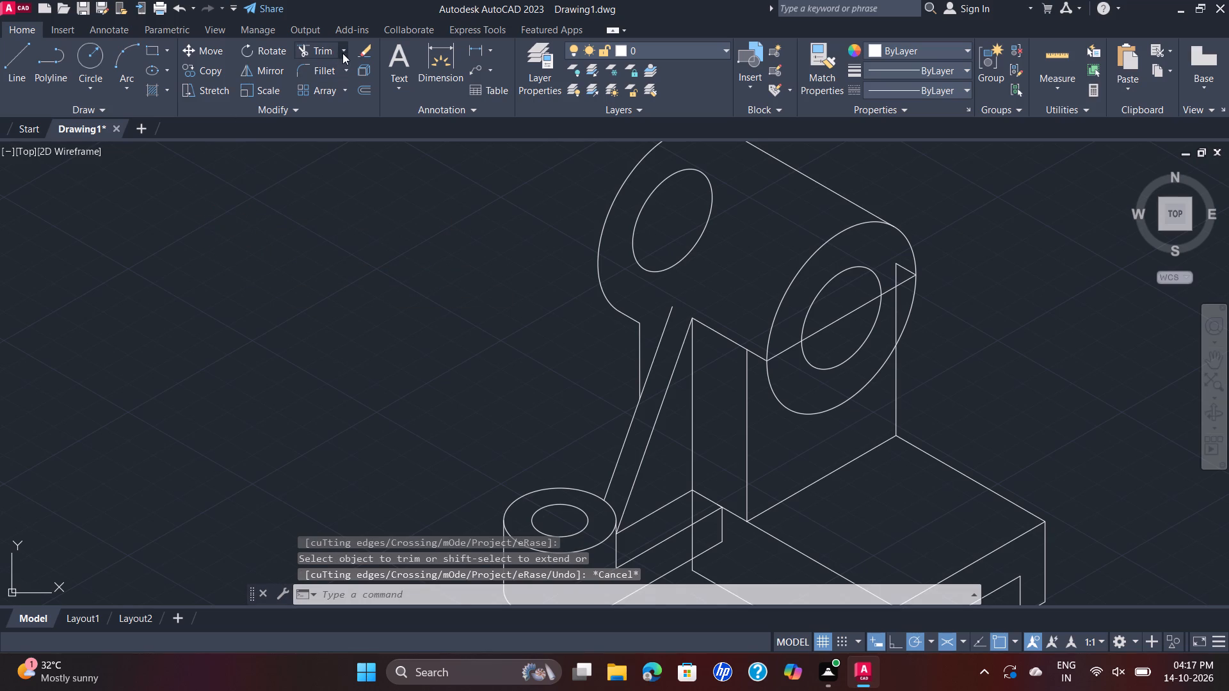
click(339, 103)
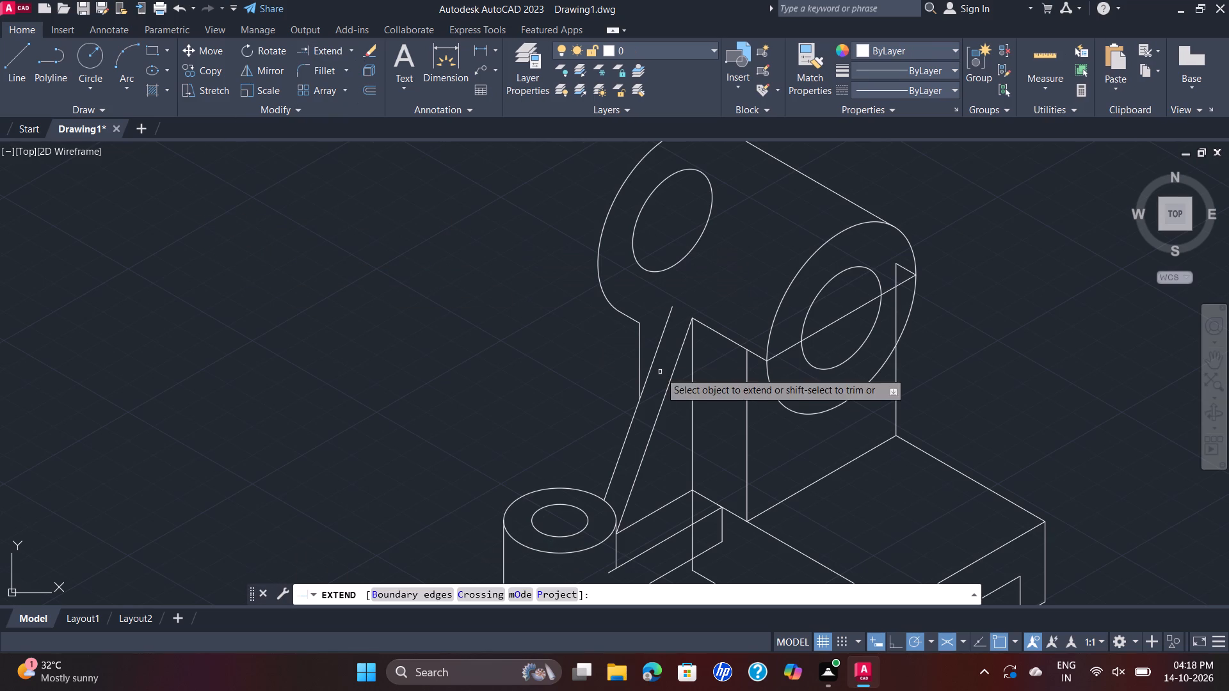
click(638, 346)
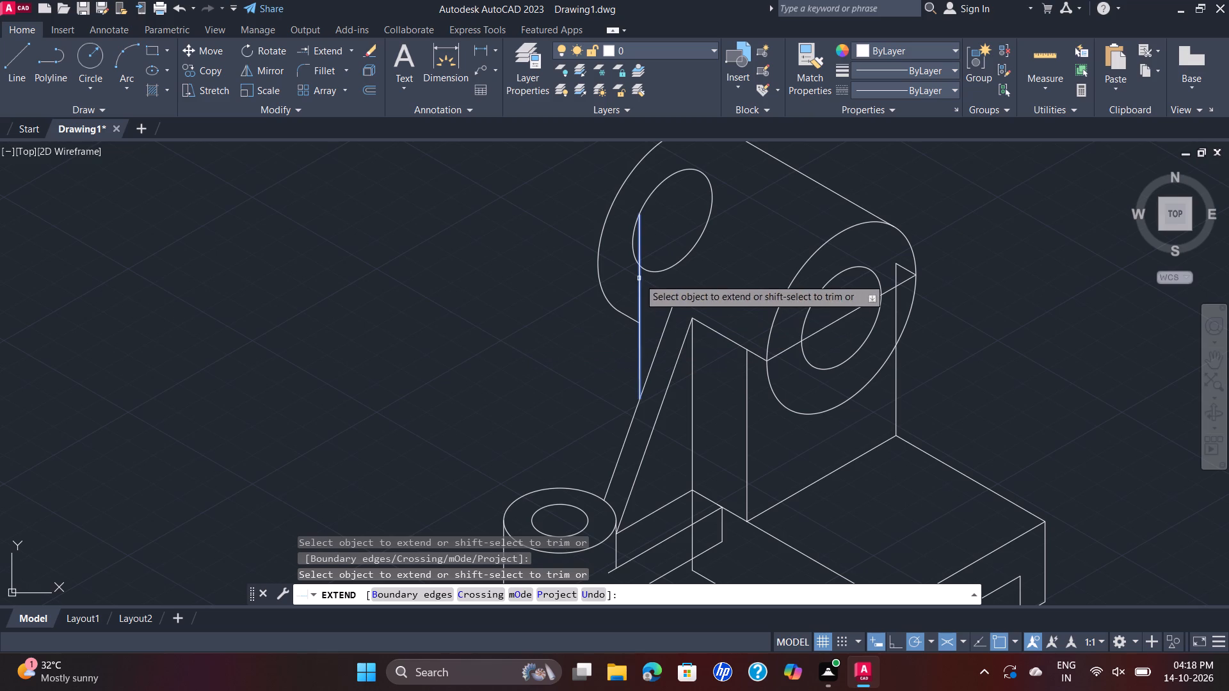
key(Escape)
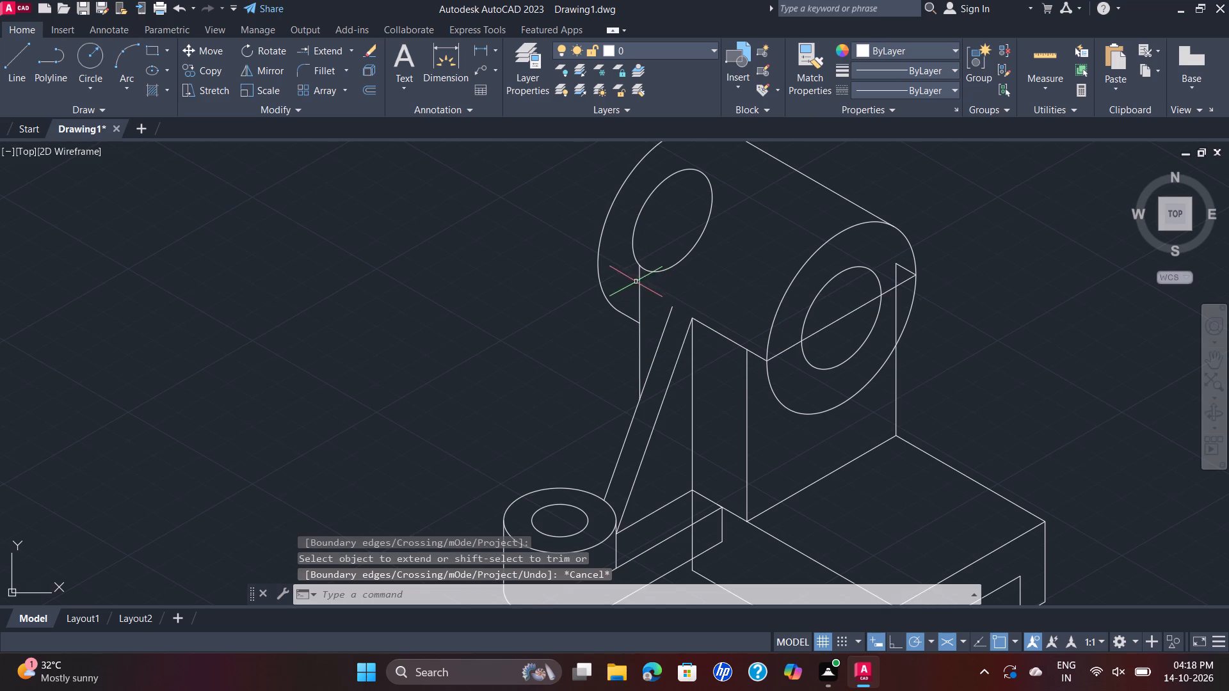
Delete the back inner isocircle of the boss.
click(680, 261)
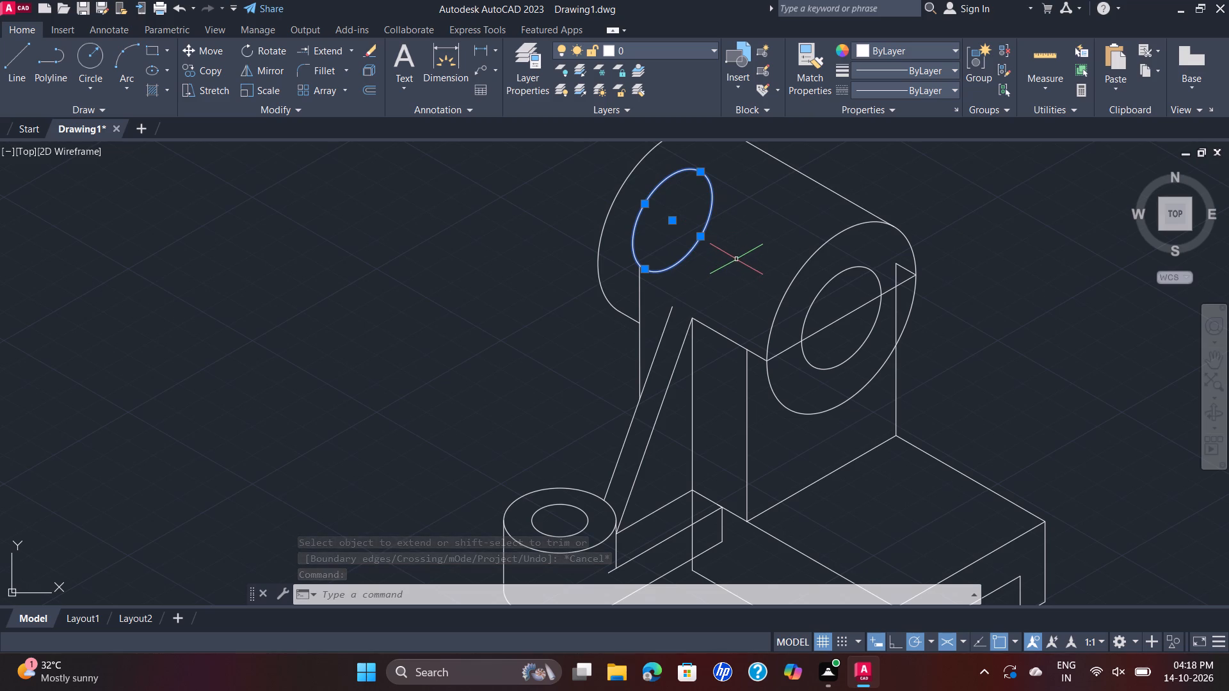
key(Delete)
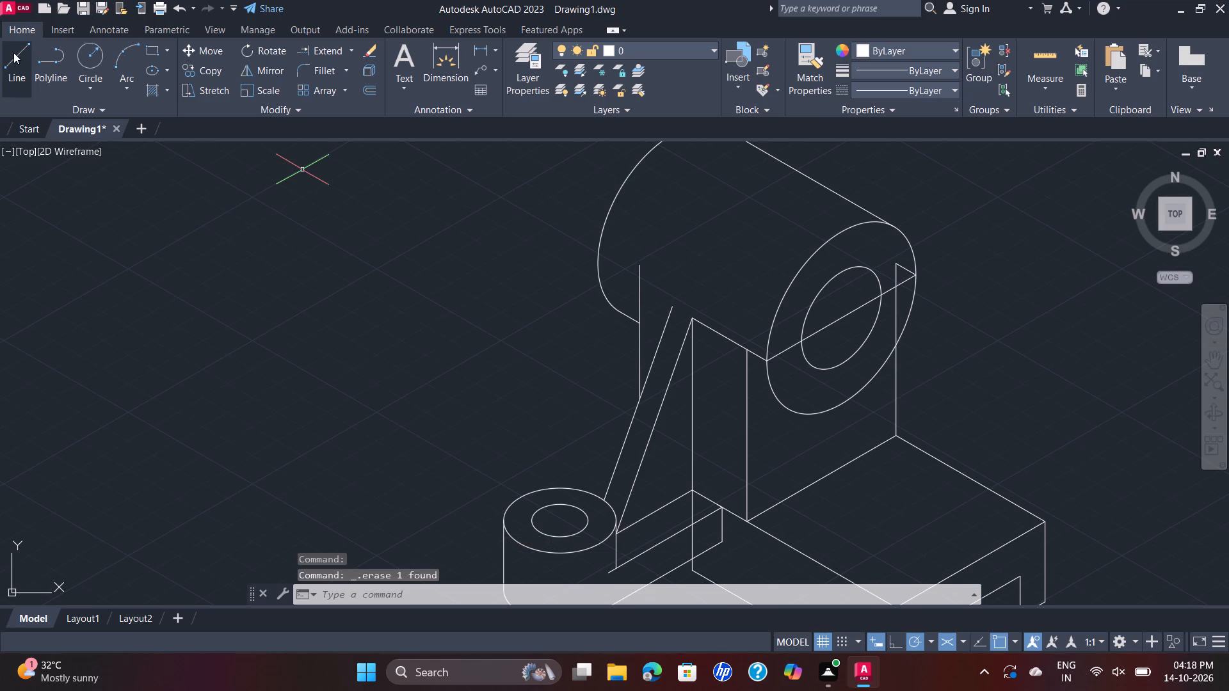
Draw a helper line from the copied sloping rib line's upper end, parallel to the boss axis, out past the back outer isocircle.
click(13, 52)
click(671, 304)
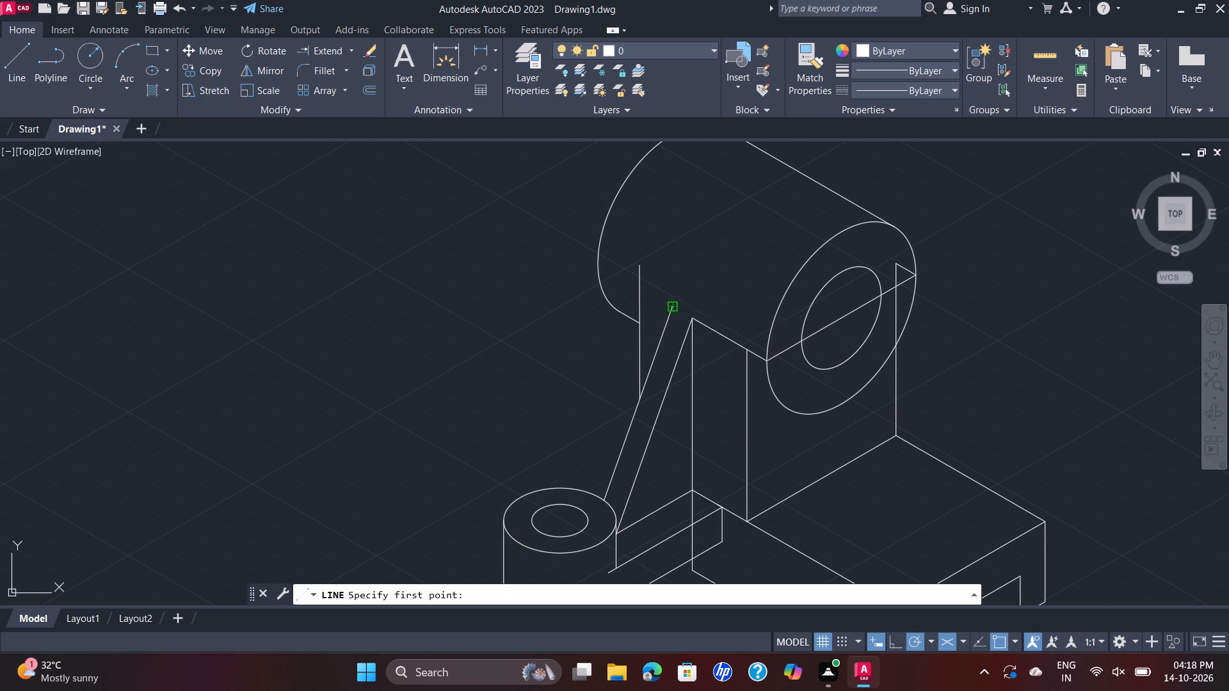
click(552, 235)
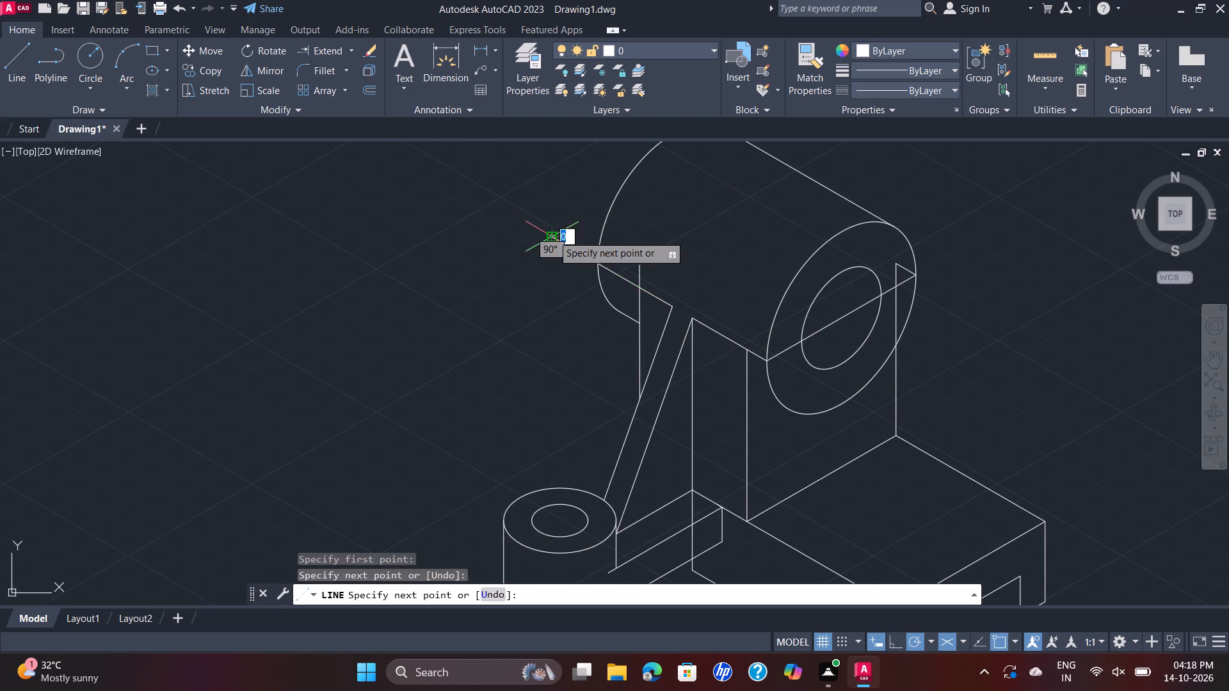
key(Escape)
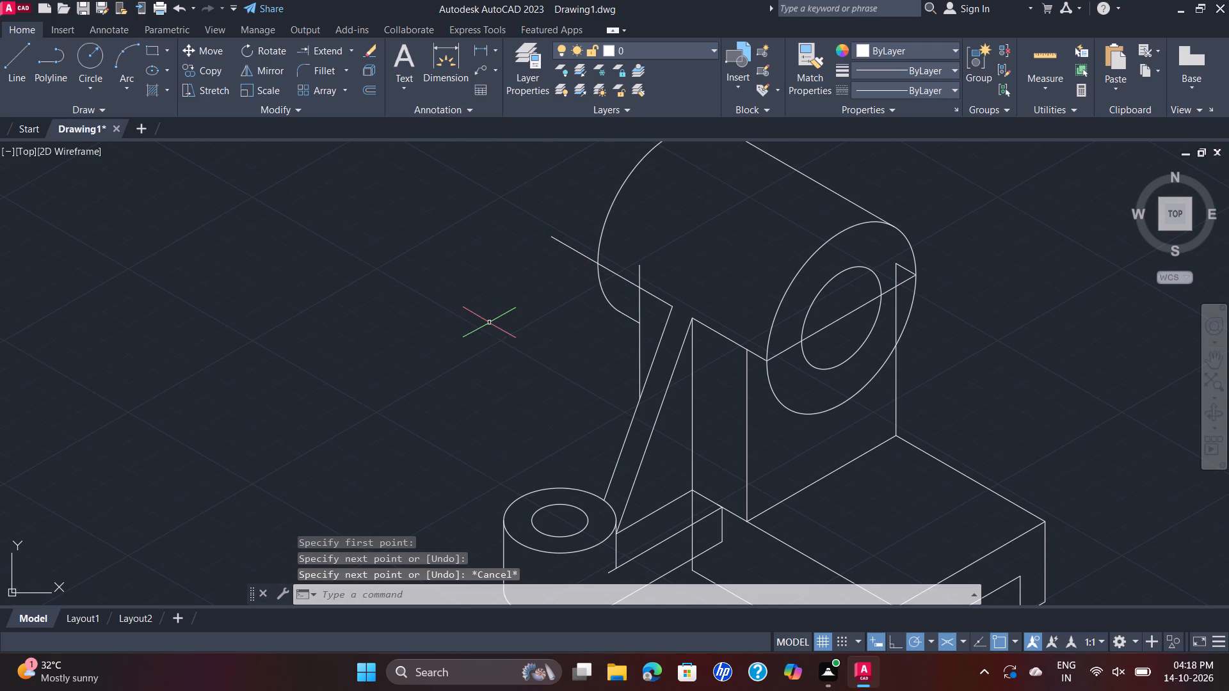
Trim the part of the extended vertical edge that lies above the helper line.
key(t)
key(r)
key(Return)
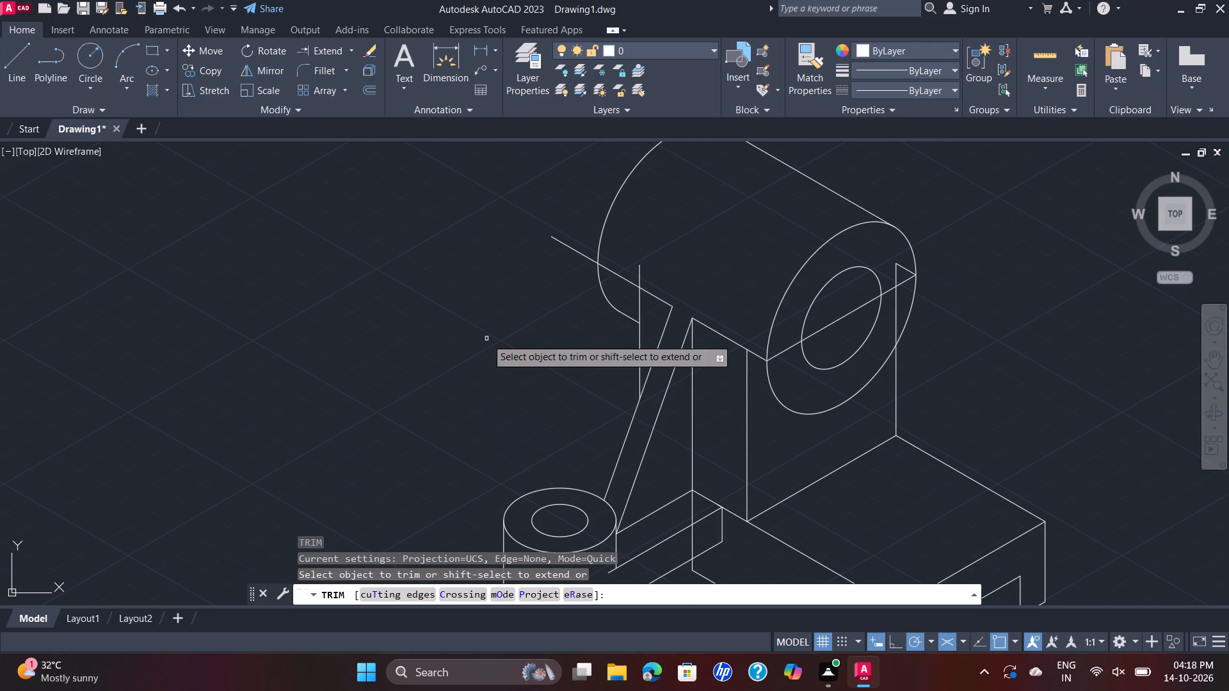
click(641, 273)
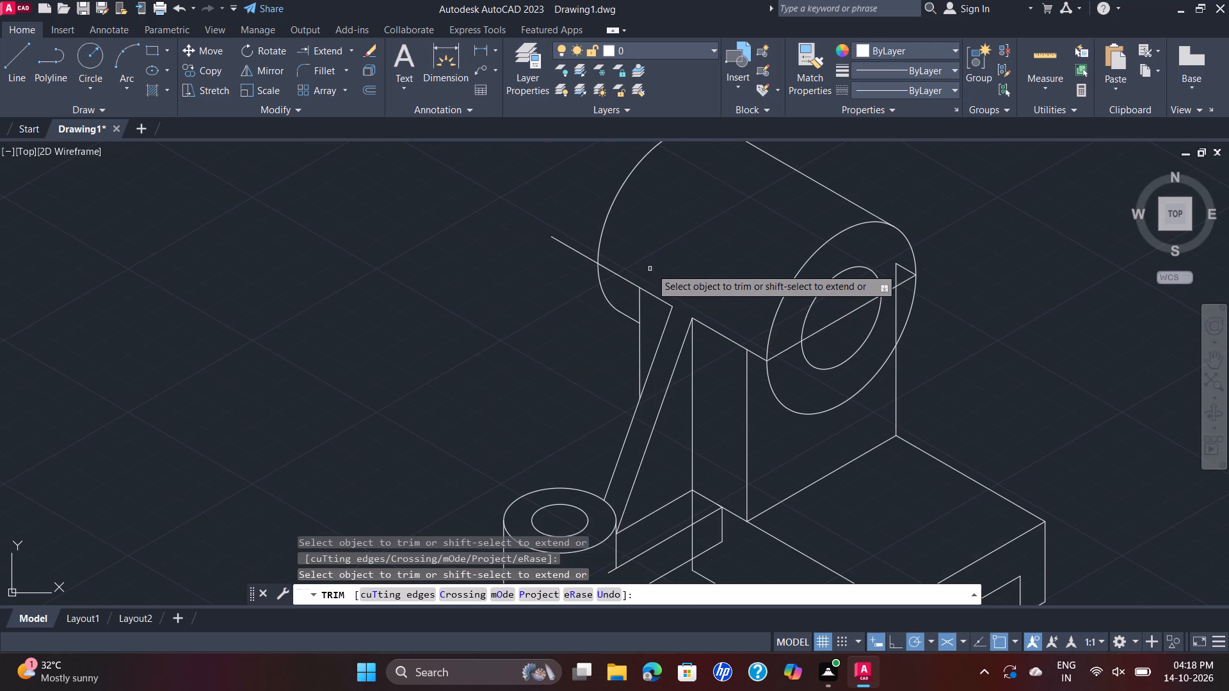
Trim away all pieces of the helper line, from outside the back isocircle to the sloping rib line.
scroll(651, 268, down, 1)
click(600, 253)
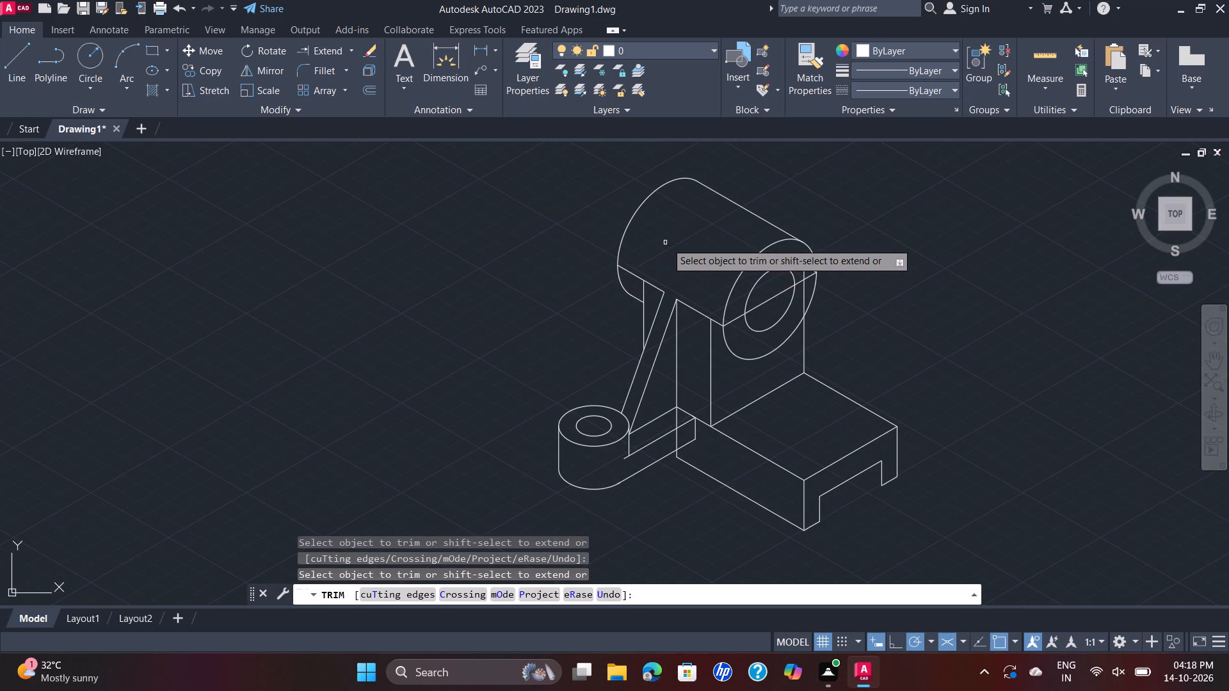
scroll(666, 242, up, 1)
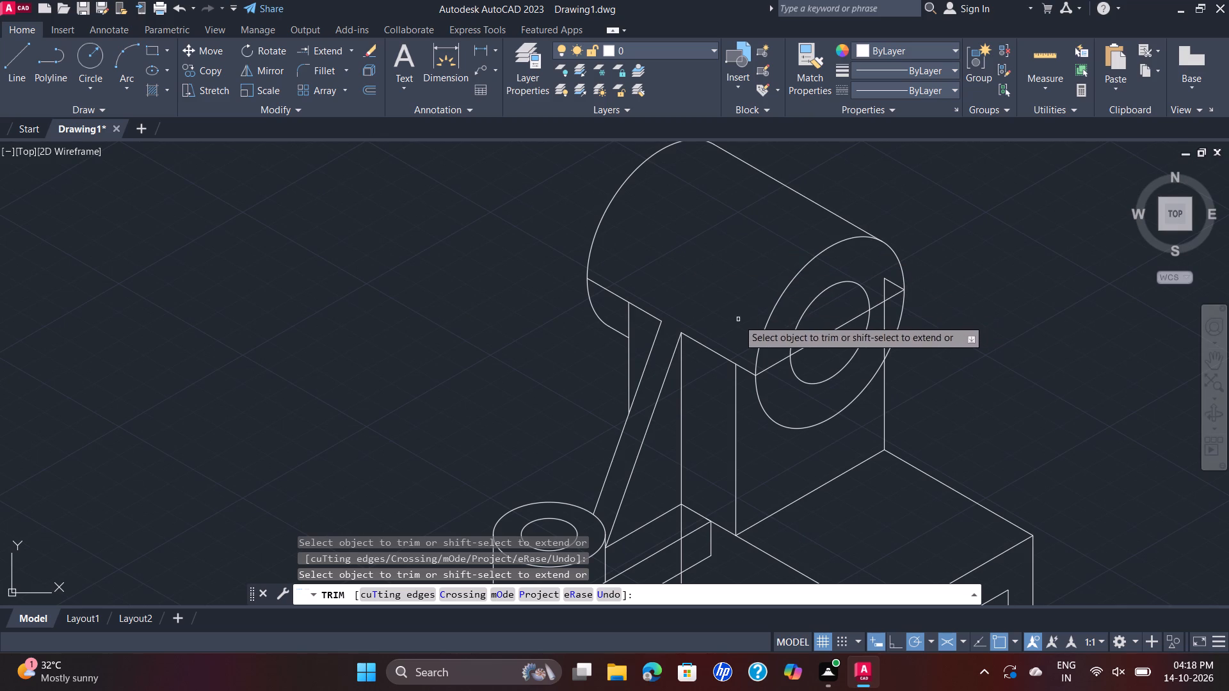
click(613, 295)
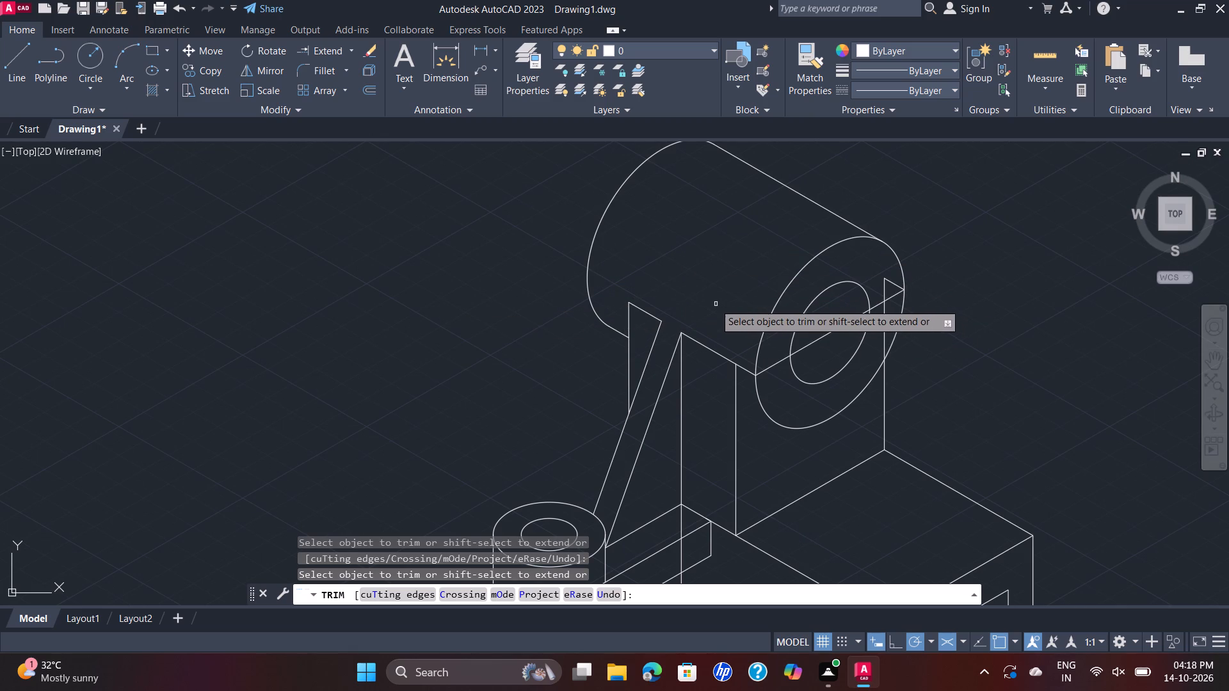
click(649, 316)
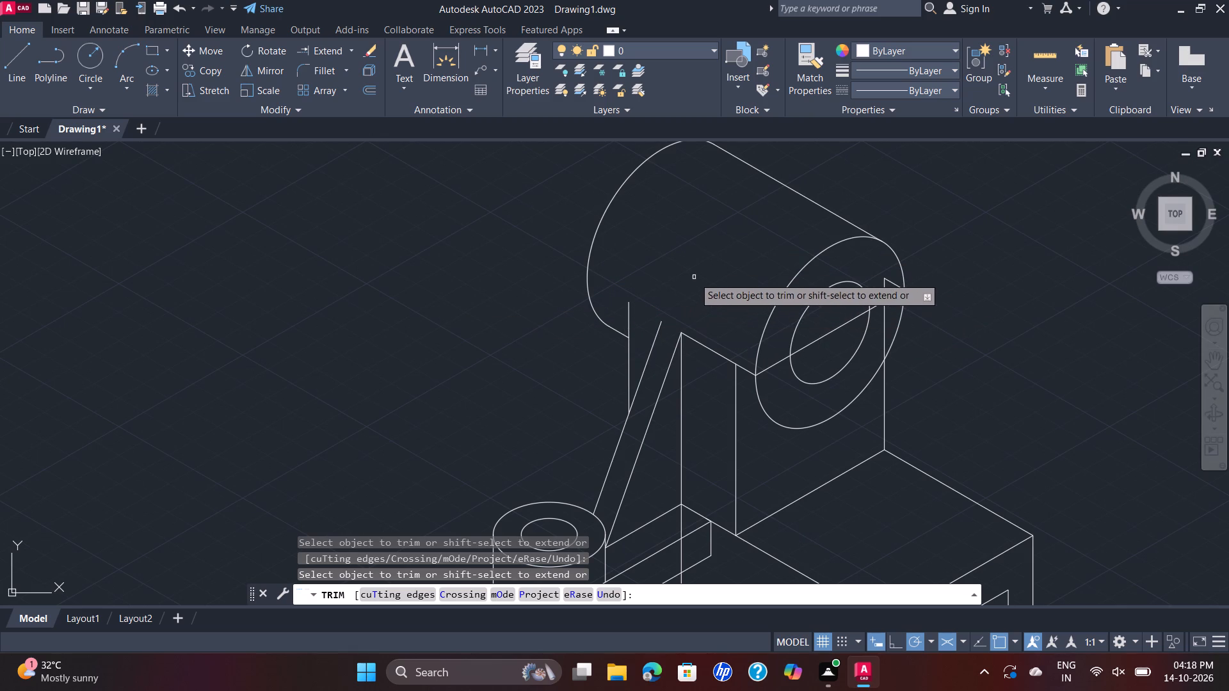
scroll(683, 266, down, 1)
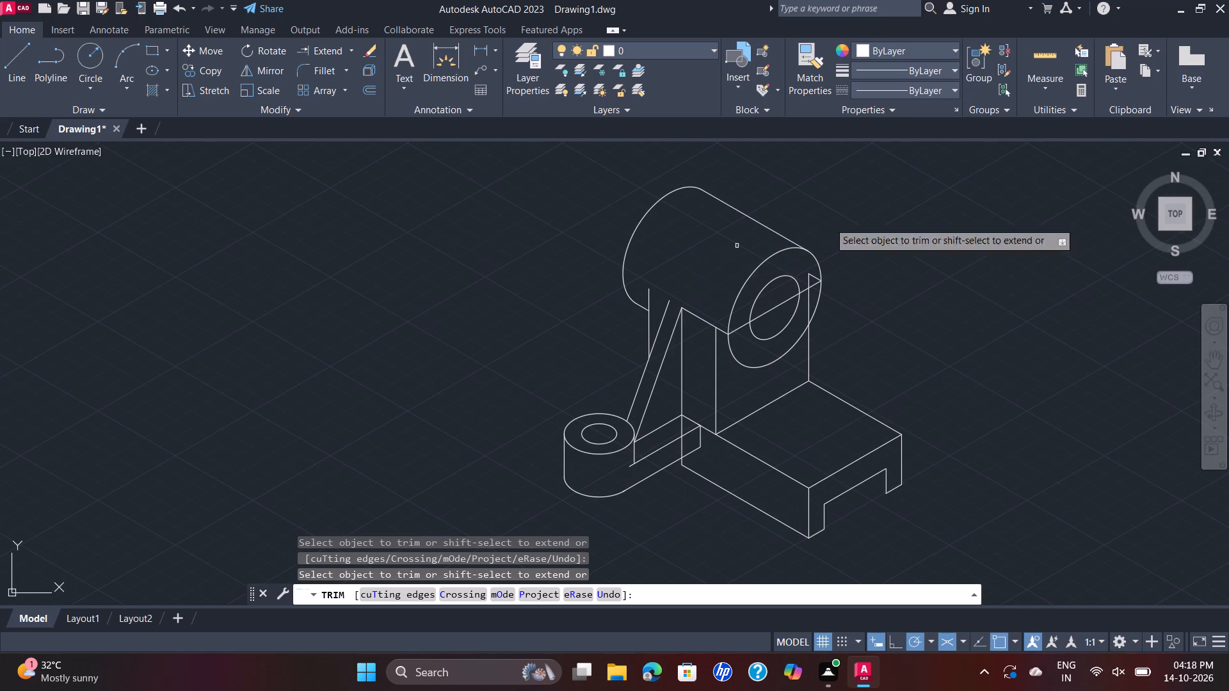
key(grave)
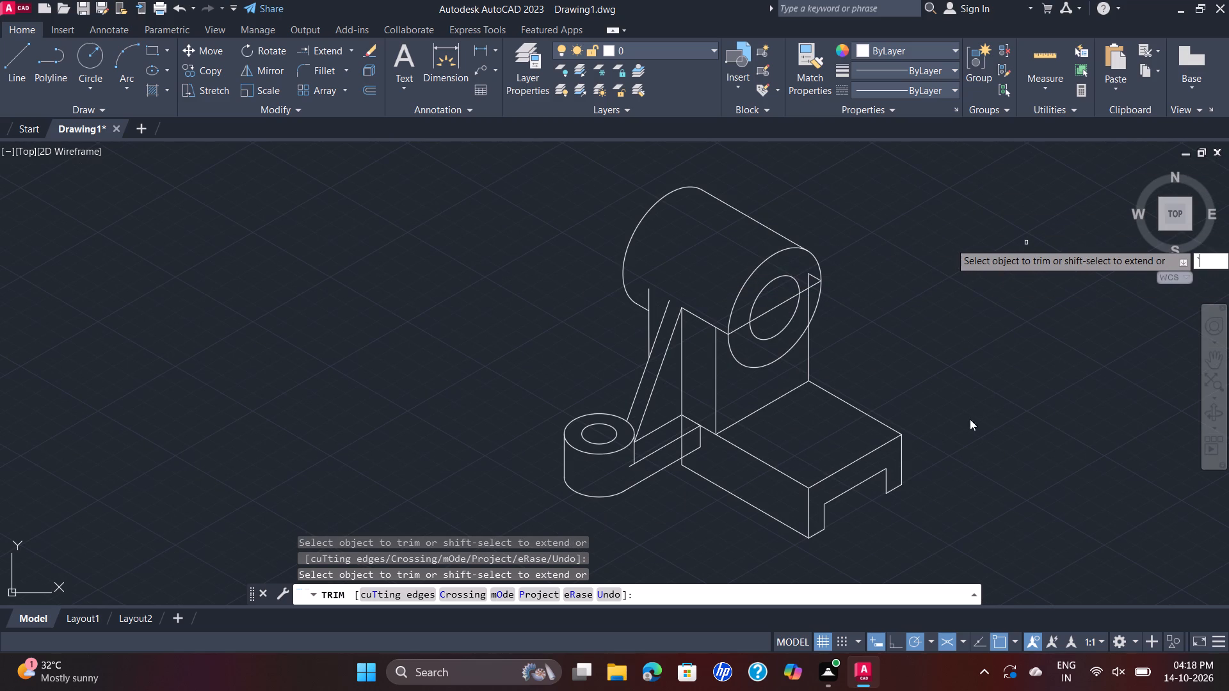
key(grave)
key(Escape)
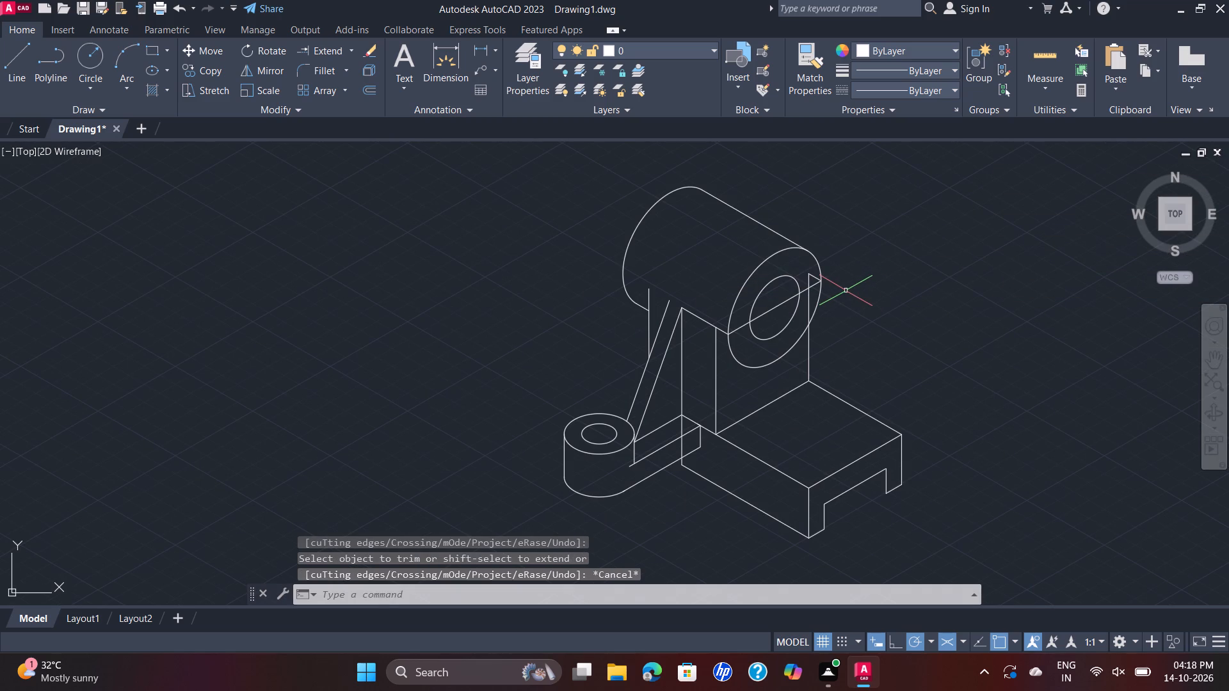
Delete the diagonal line across the boss's front face and the two short lines at its ends.
scroll(850, 287, up, 1)
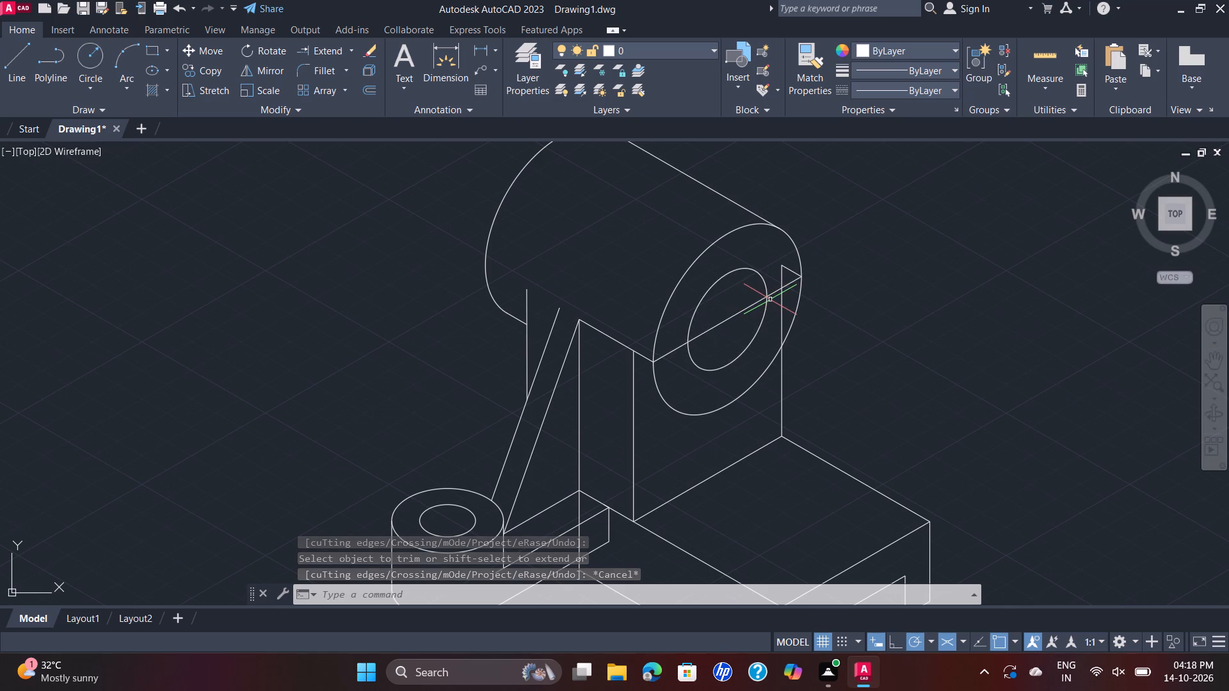
click(771, 294)
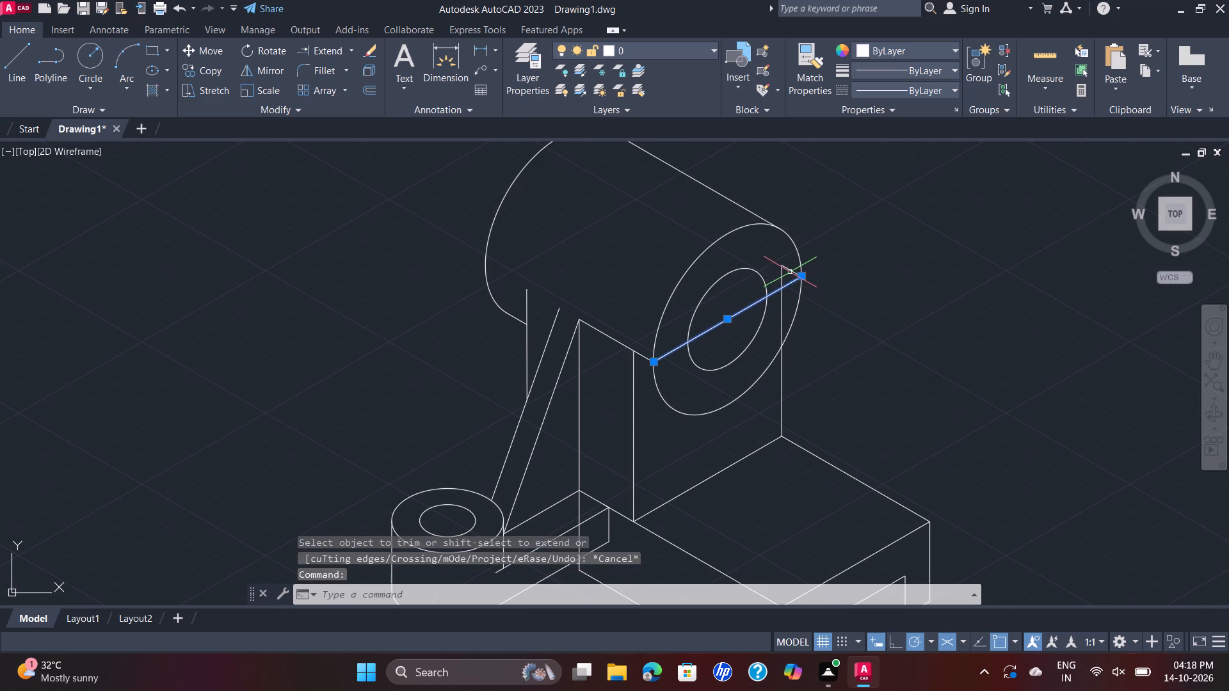
click(791, 272)
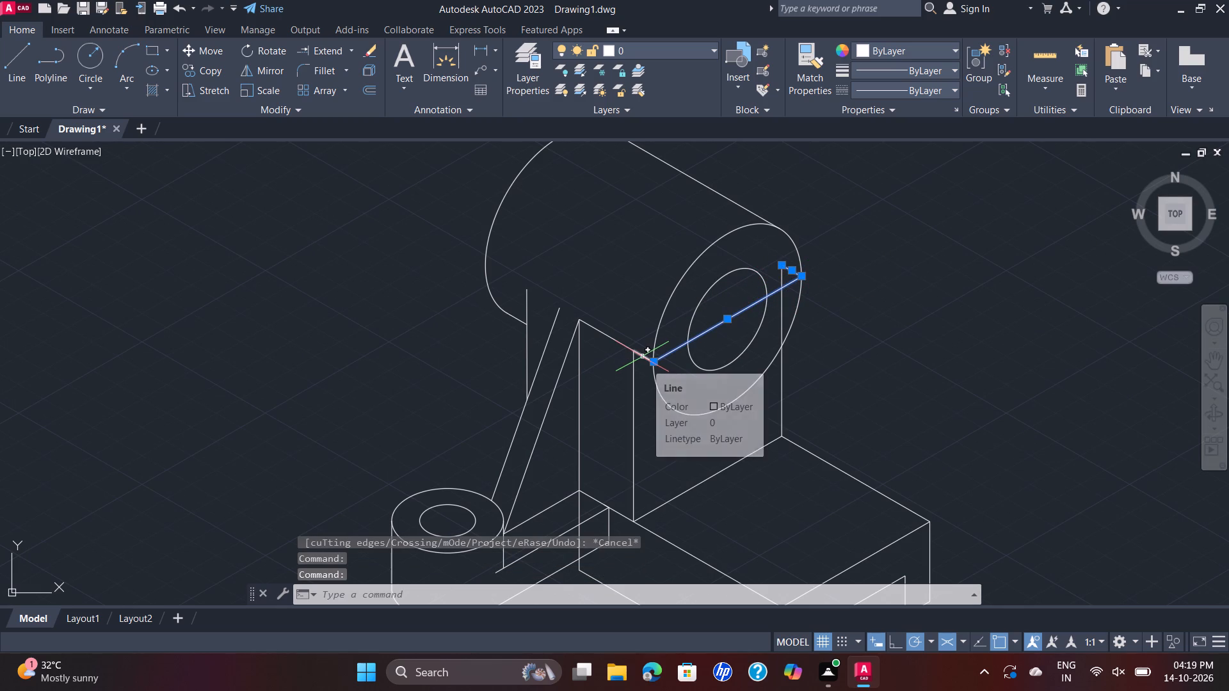
click(642, 356)
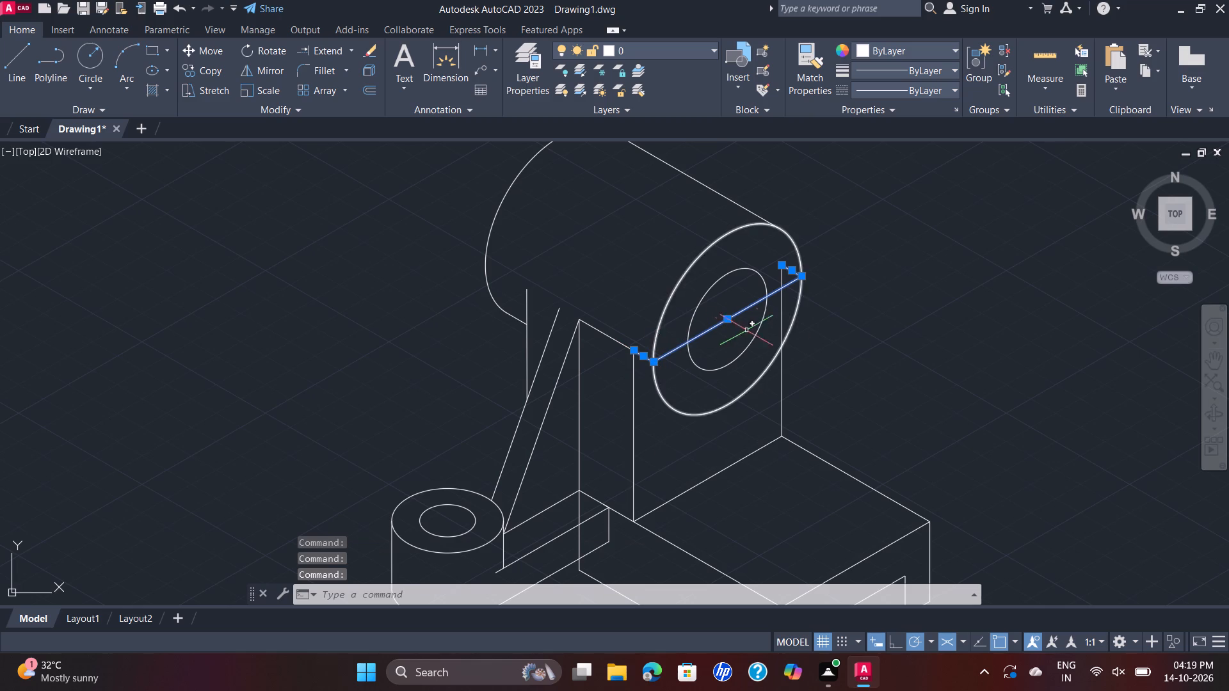
key(Delete)
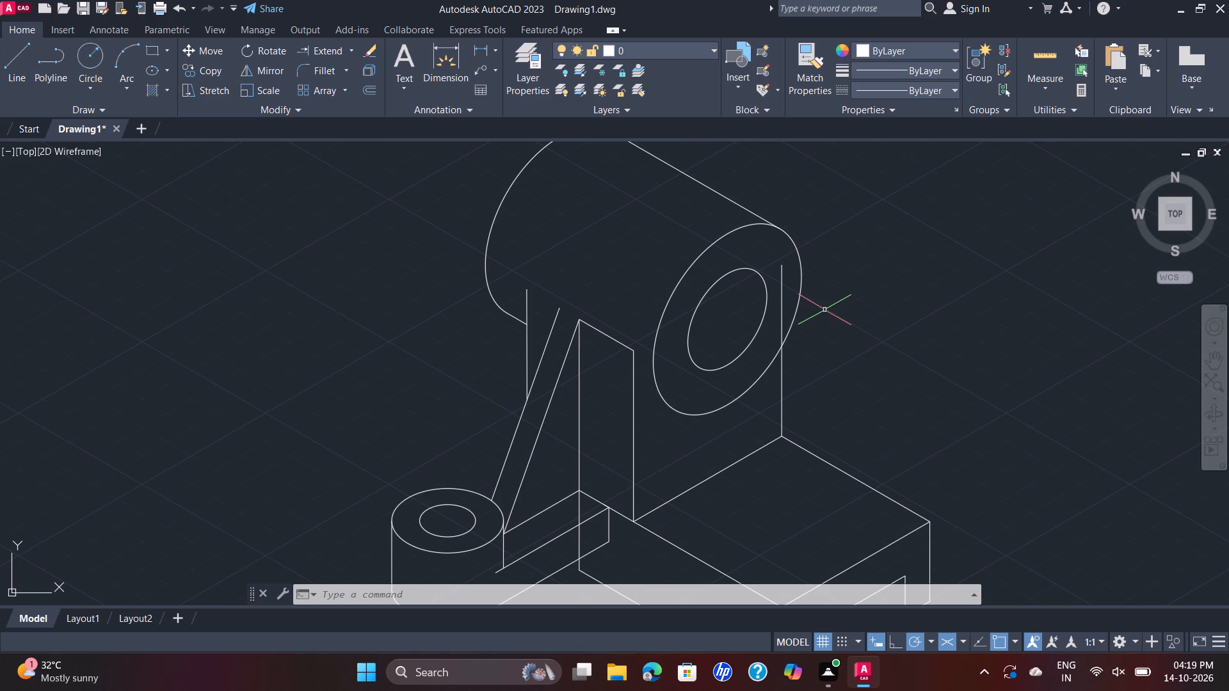
Trim the upright plate's rear vertical edge where it passes inside the boss's front outer isocircle.
key(t)
key(r)
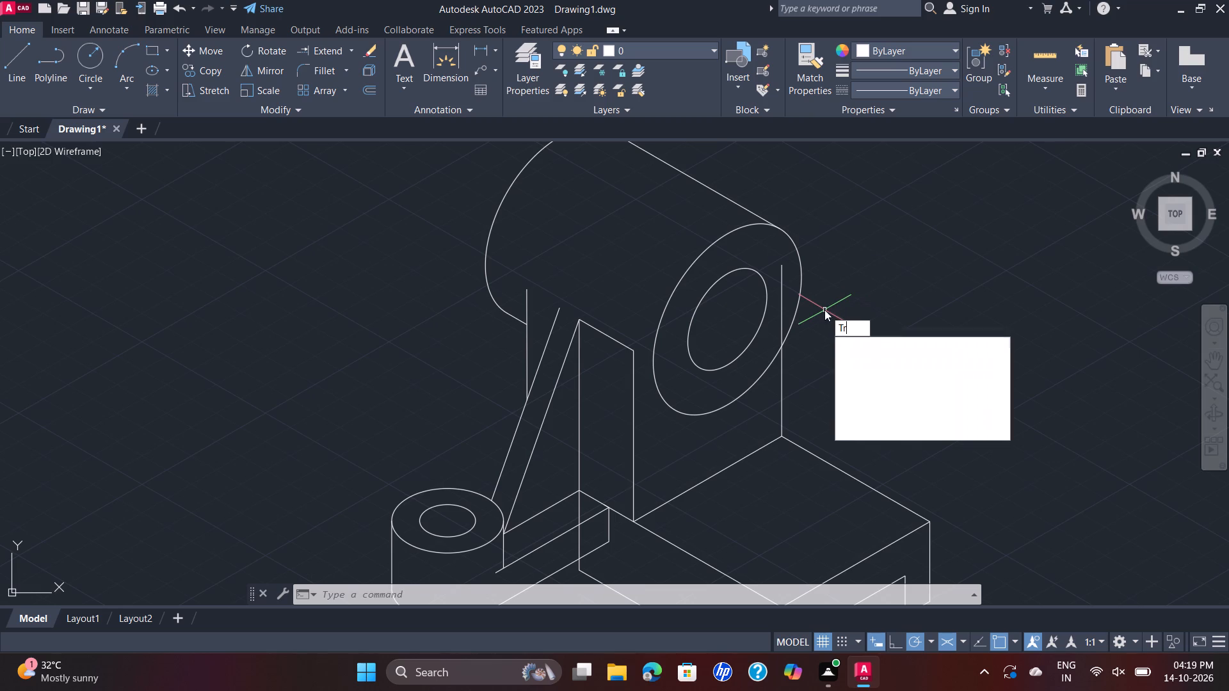
key(Return)
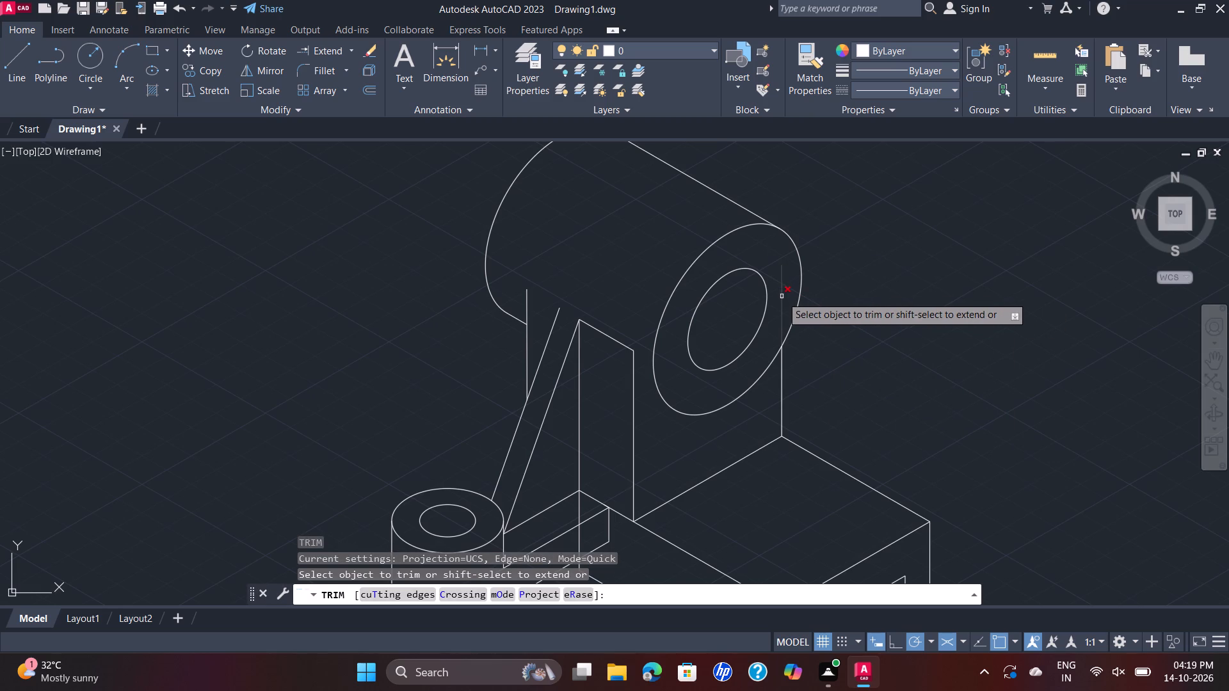
click(782, 296)
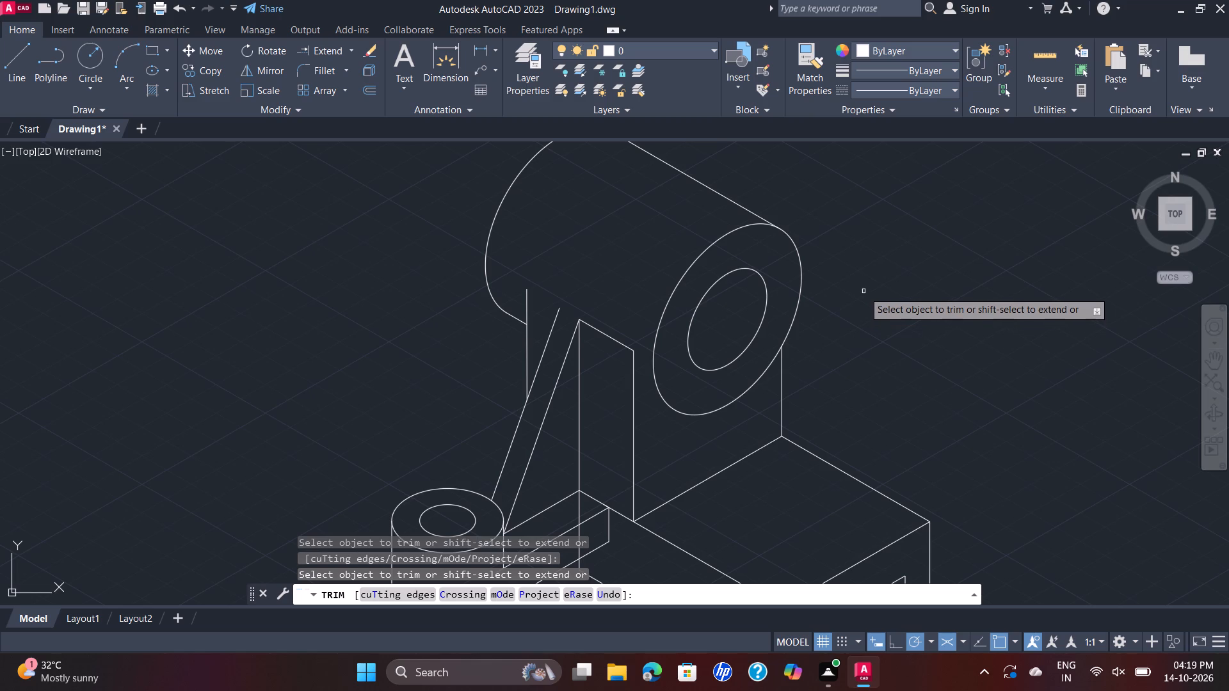
key(Escape)
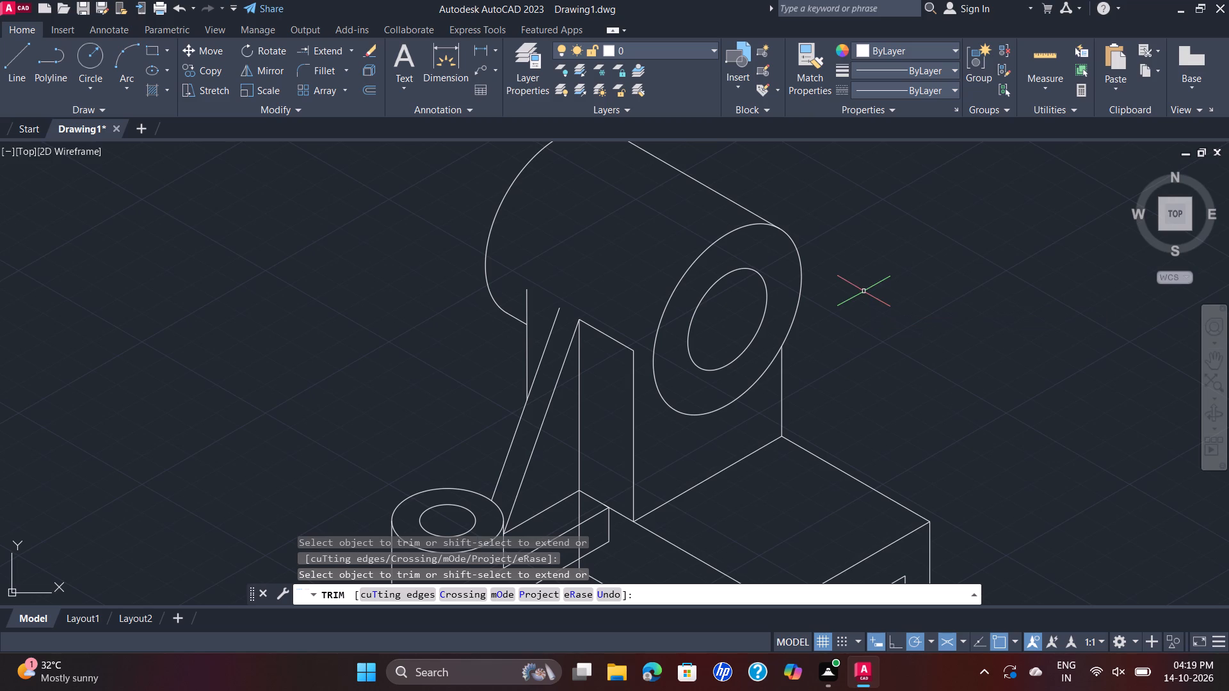
Draw a 24-unit line at 150° from the midpoint of the base top's front short edge.
scroll(864, 291, down, 1)
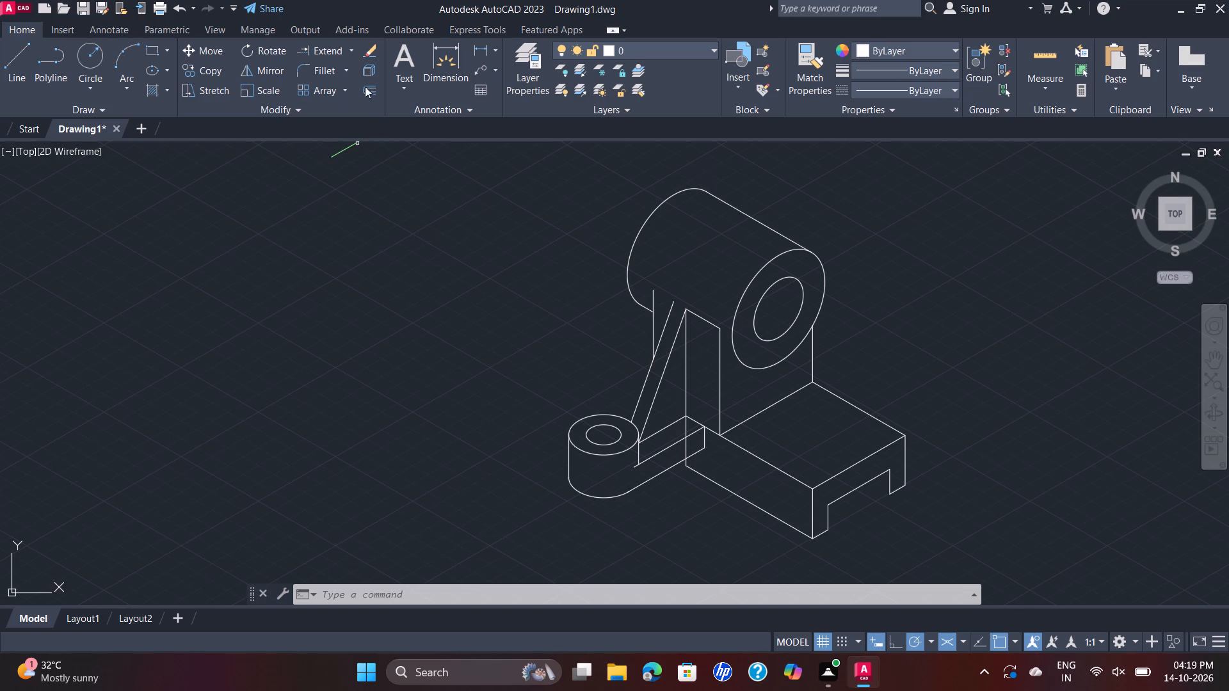
click(22, 59)
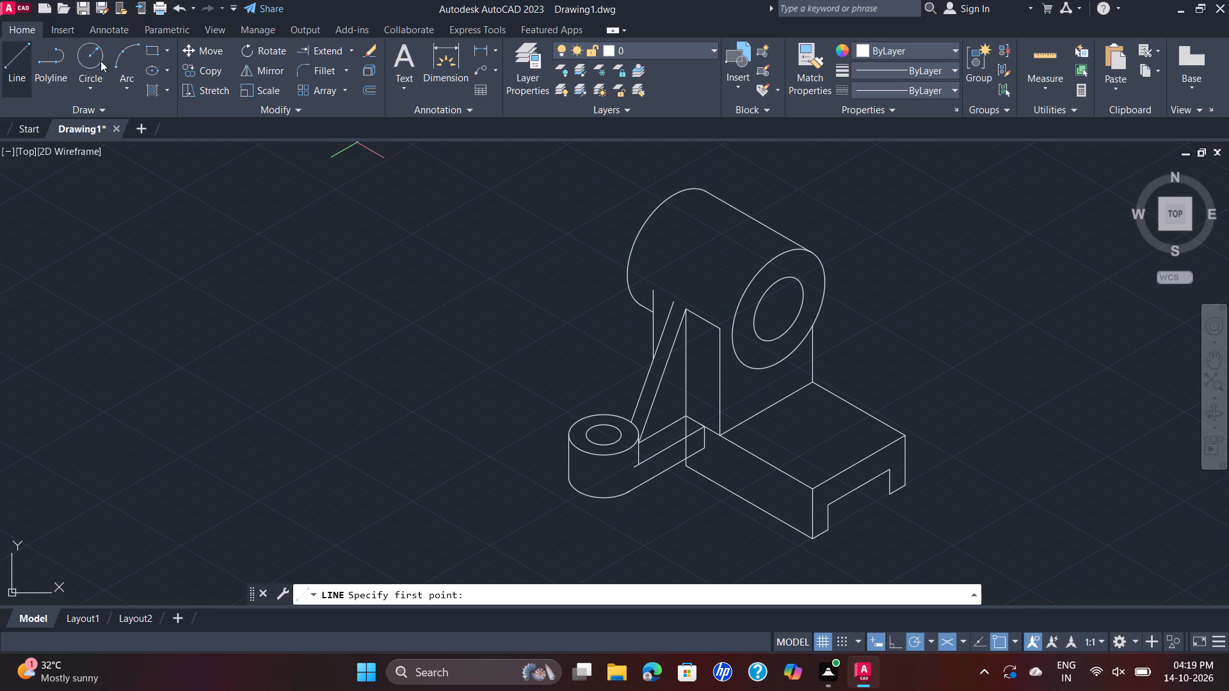
click(855, 466)
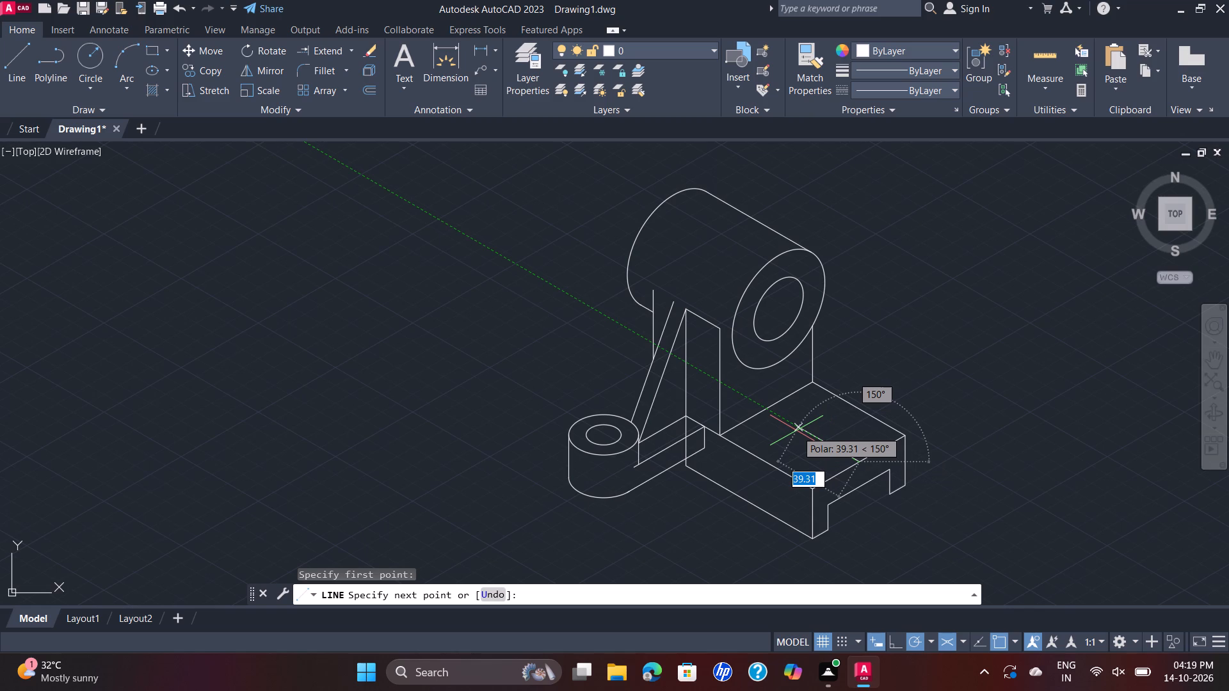
text(24)
key(Return)
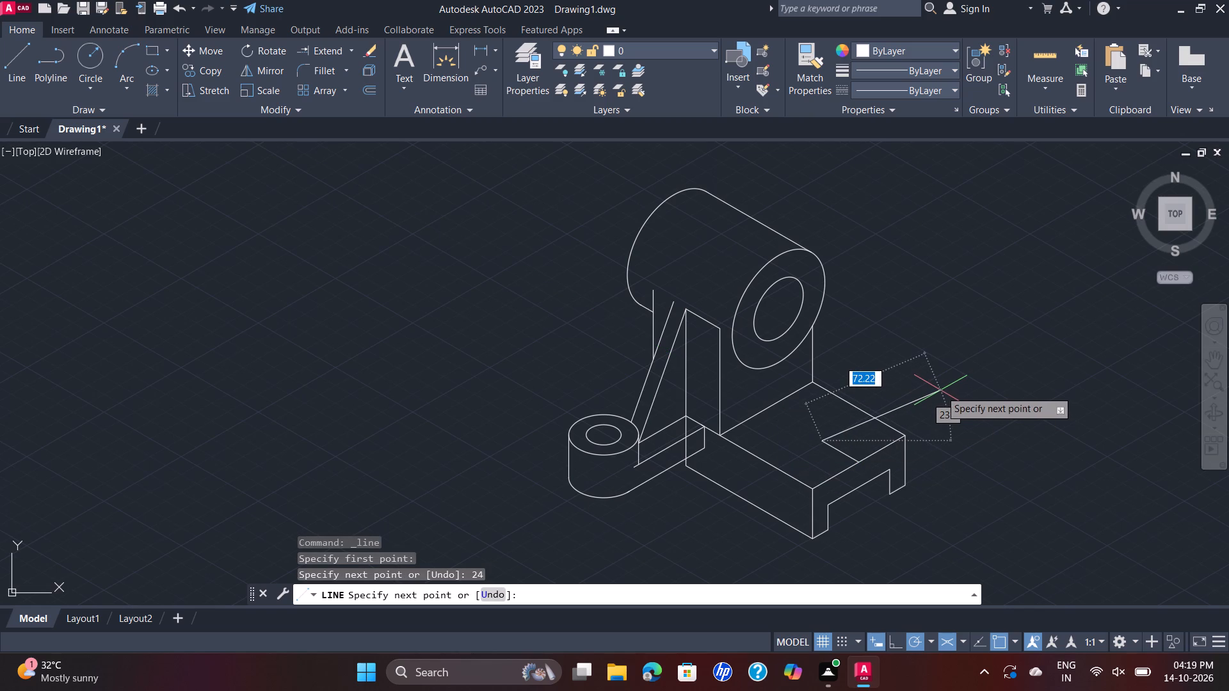
key(Escape)
Draw an isocircle of diameter 18 on the base's top face, centred on the inner end of the helper line.
text(el)
key(Return)
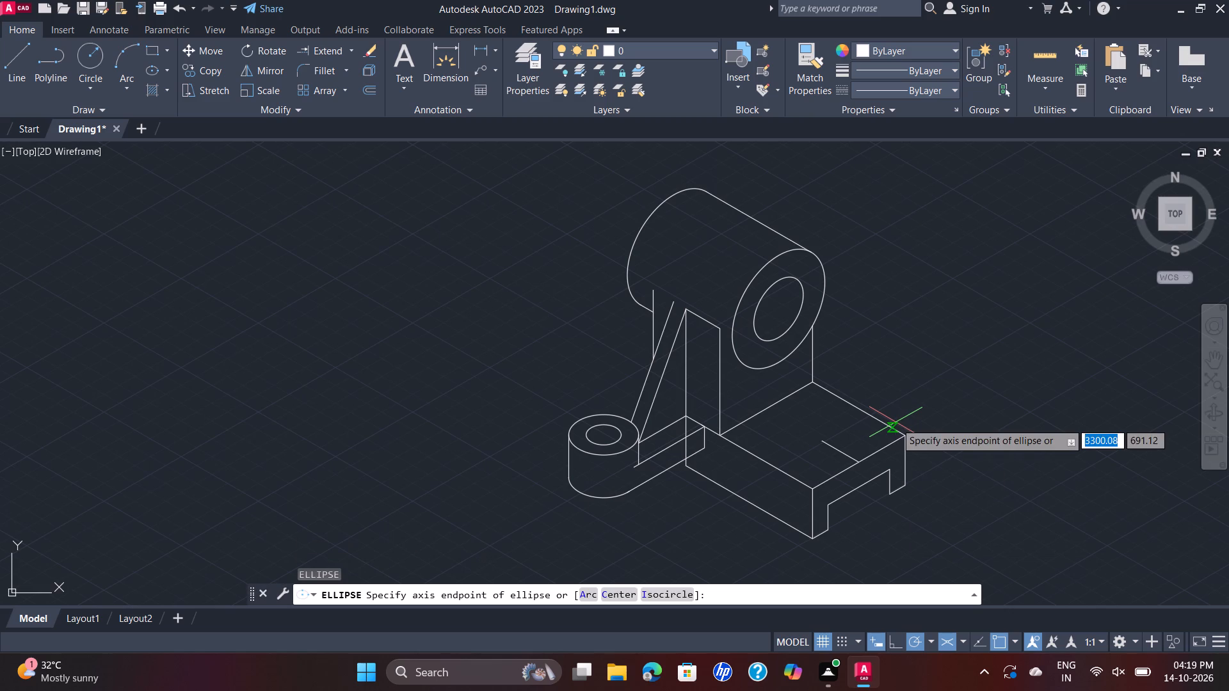
text(iso)
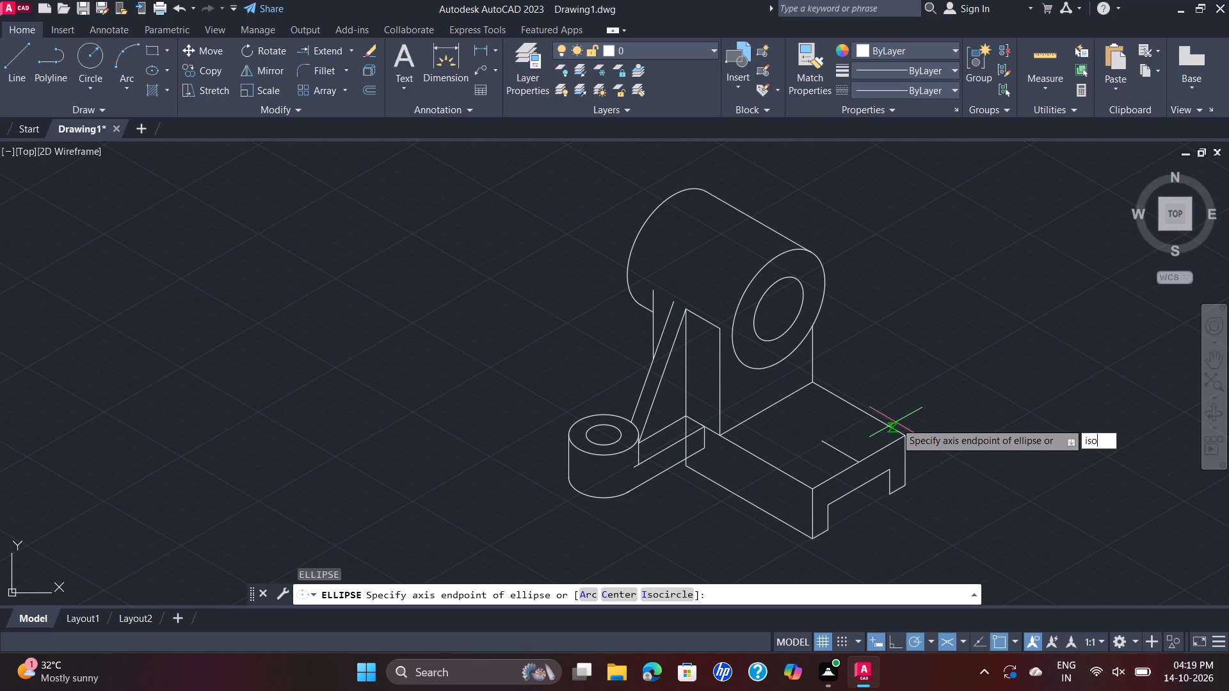
key(Return)
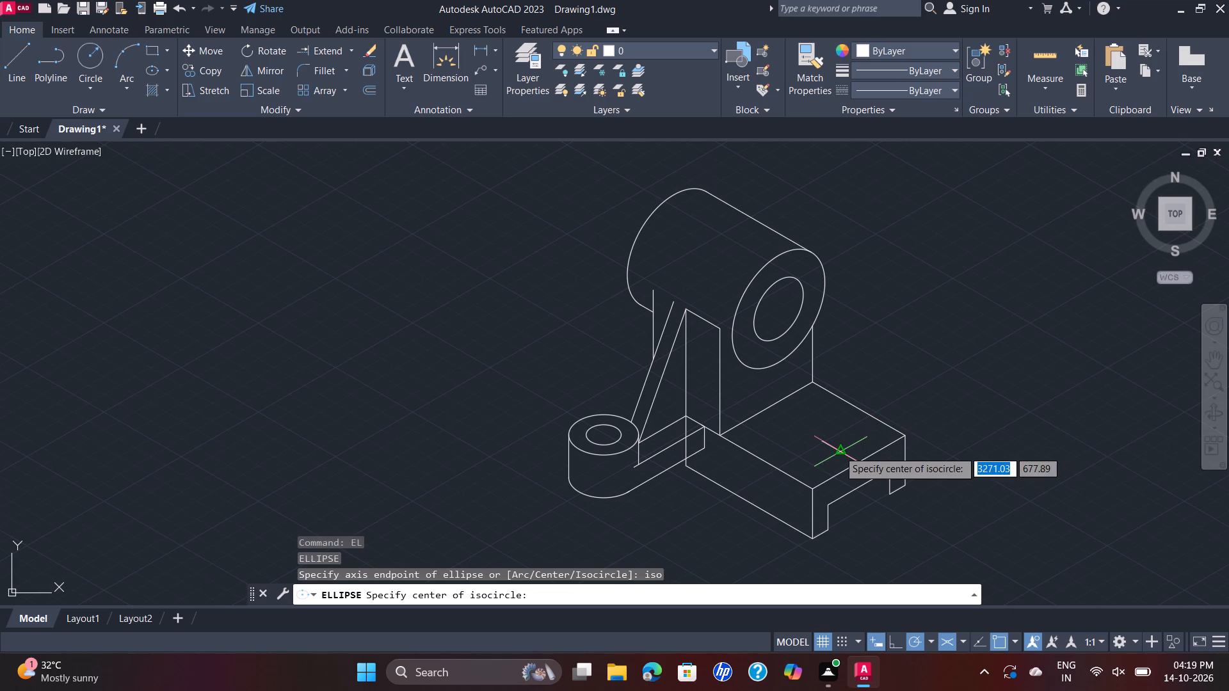
click(827, 441)
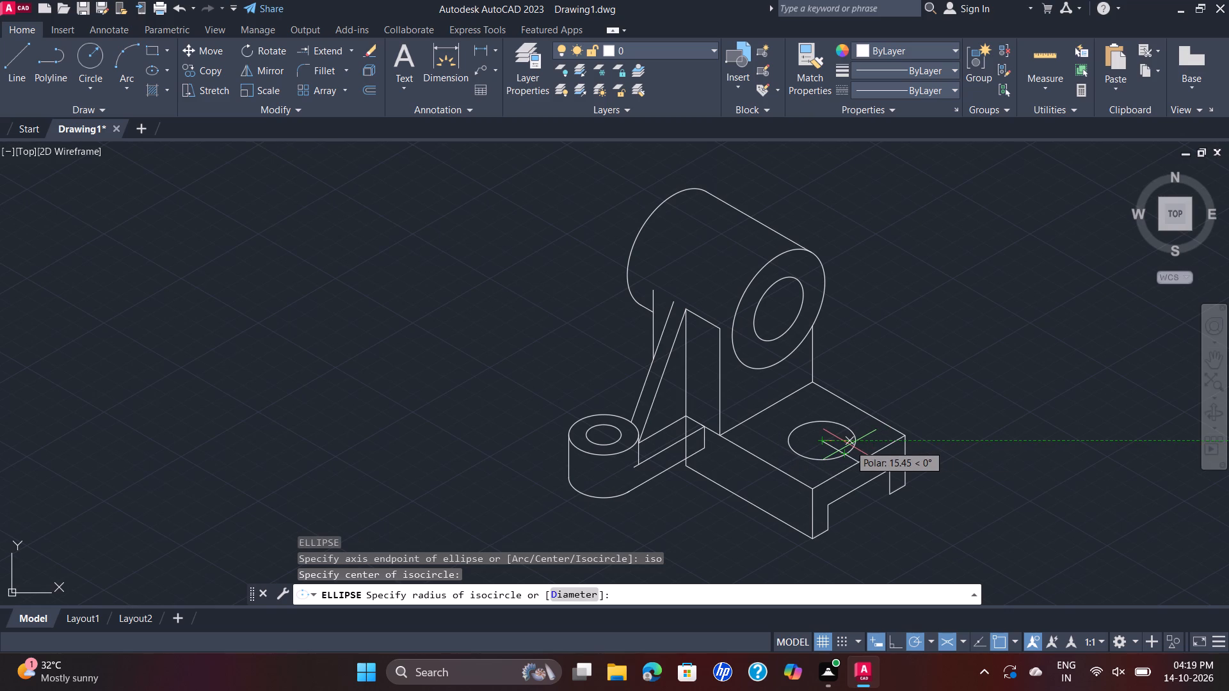
key(d)
key(Return)
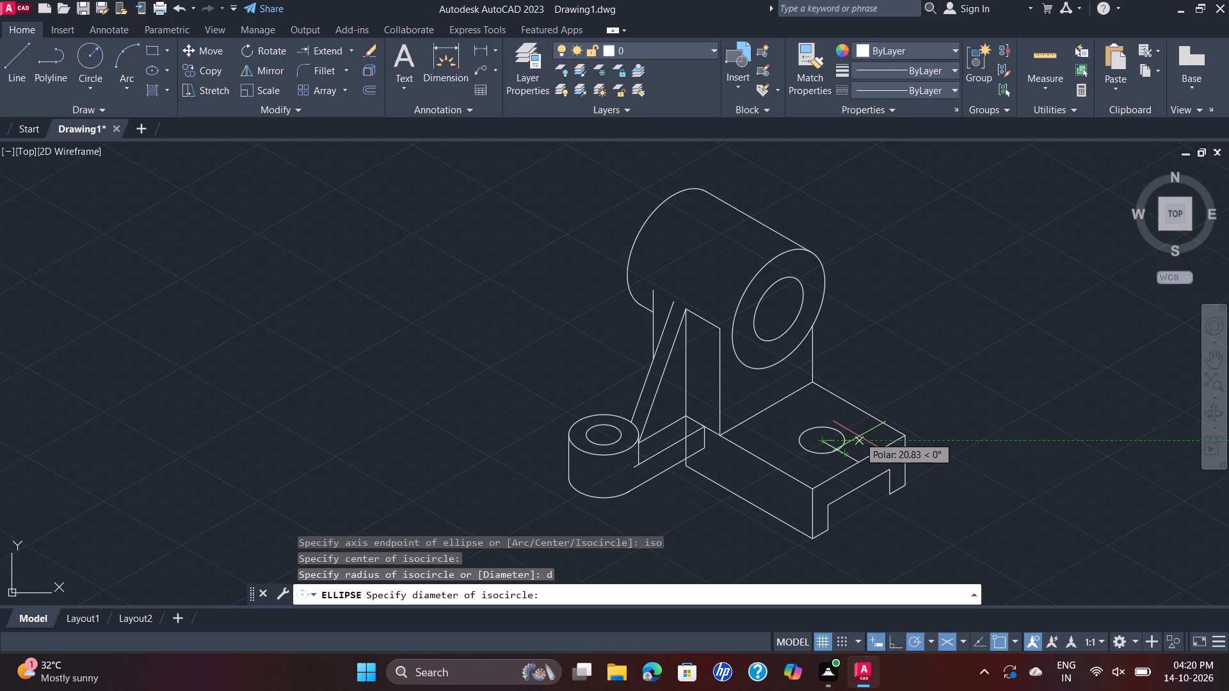
text(18)
key(Return)
Delete the helper line running from the base's front edge to the isocircle's centre.
scroll(859, 436, up, 1)
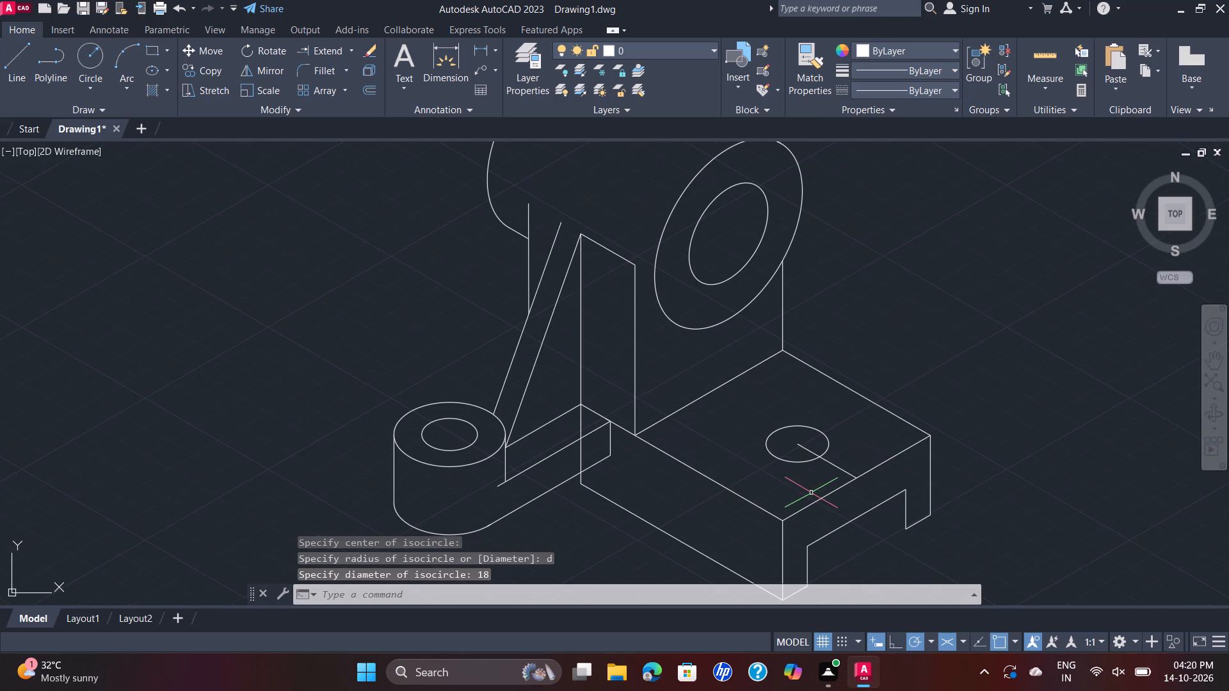
click(842, 468)
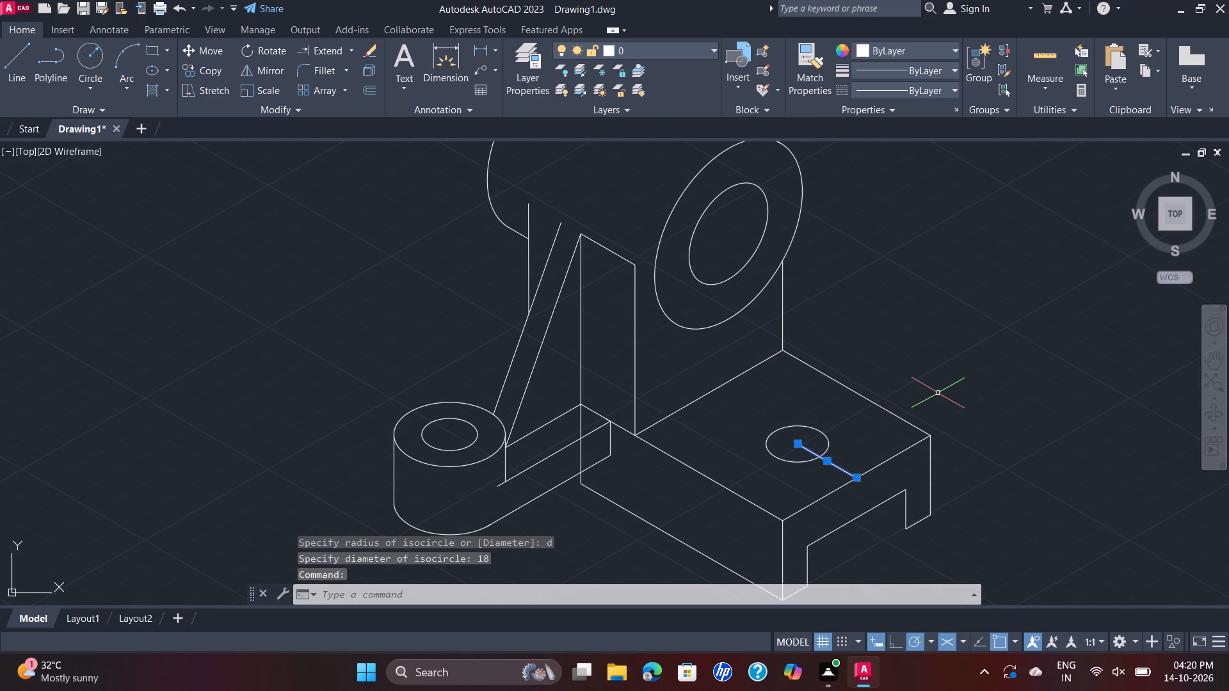
key(Delete)
Draw a line about 115 units long at 150° from the bottom inner corner of the base's far leg.
scroll(995, 354, down, 1)
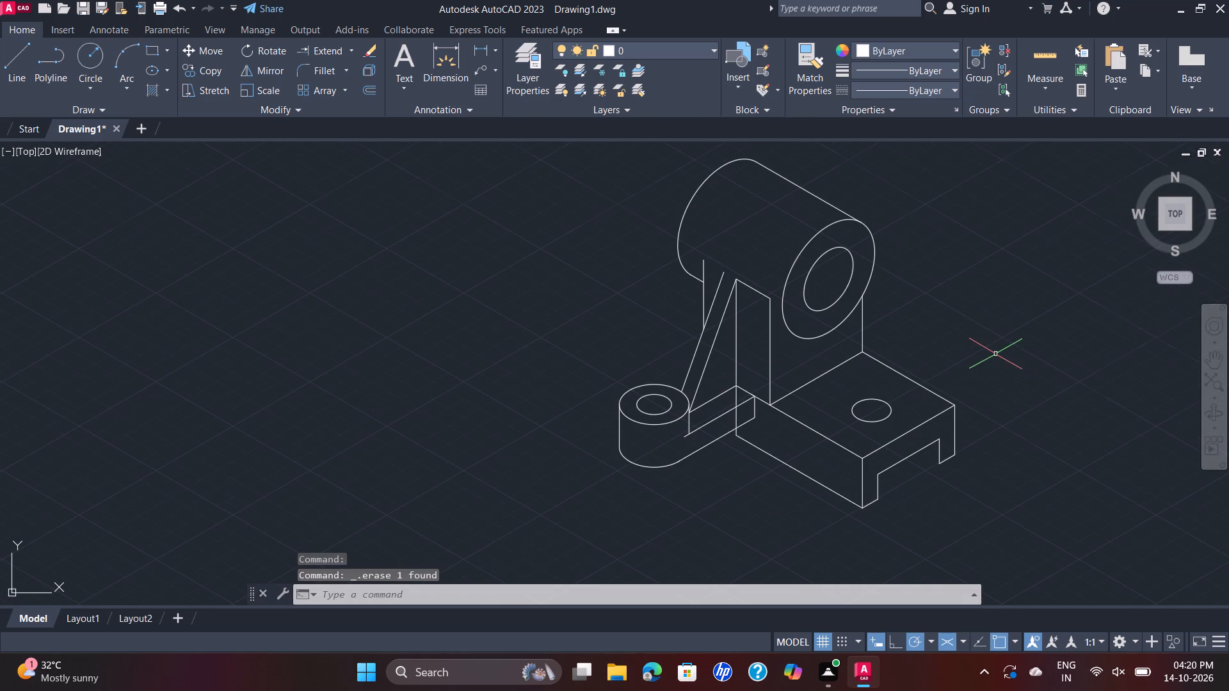
middle_drag(970, 264, 977, 279)
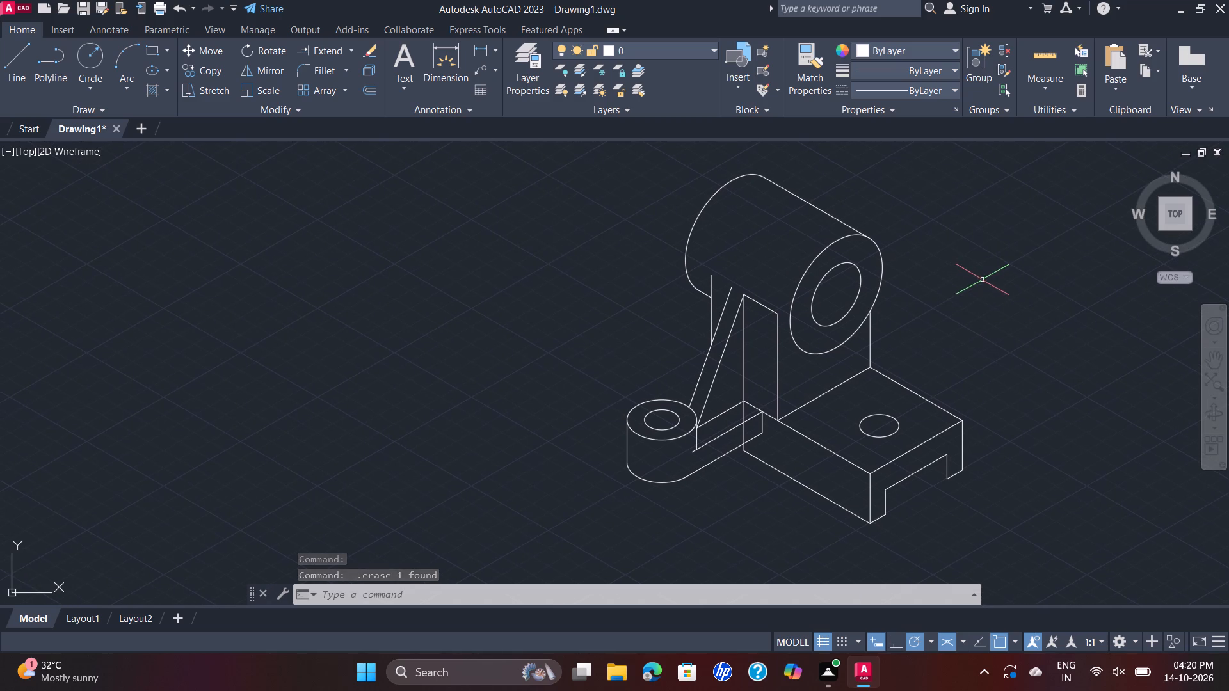
scroll(963, 303, up, 1)
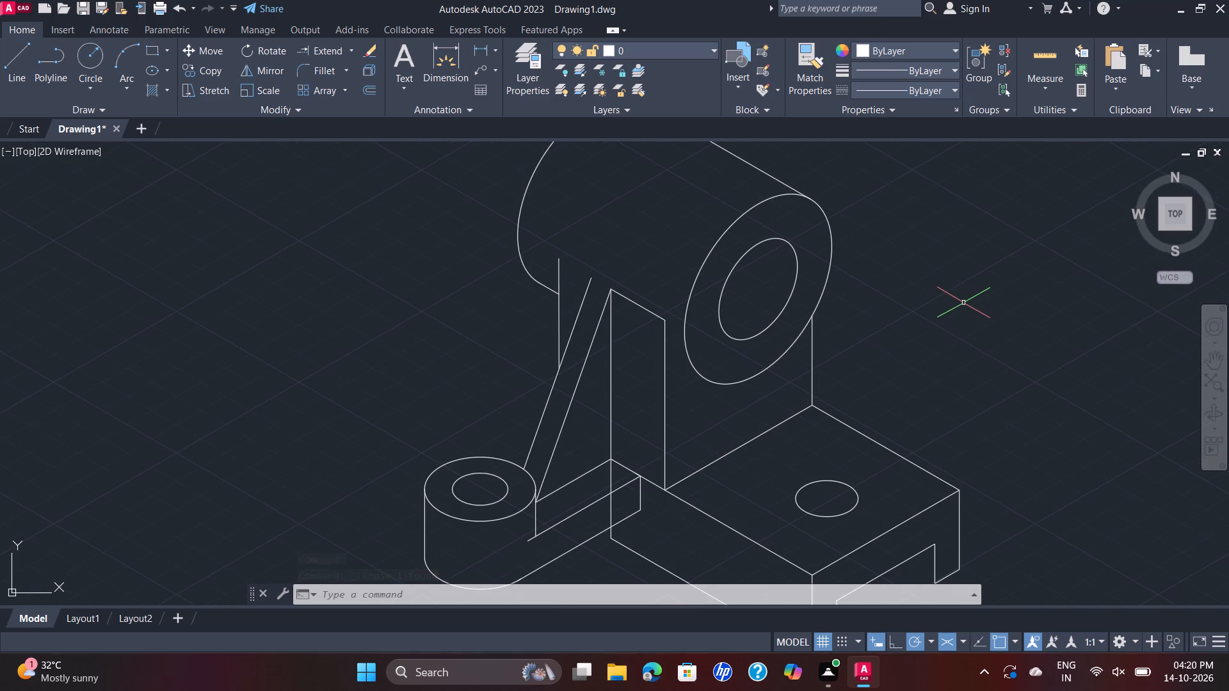
scroll(963, 303, down, 1)
middle_drag(974, 314, 952, 286)
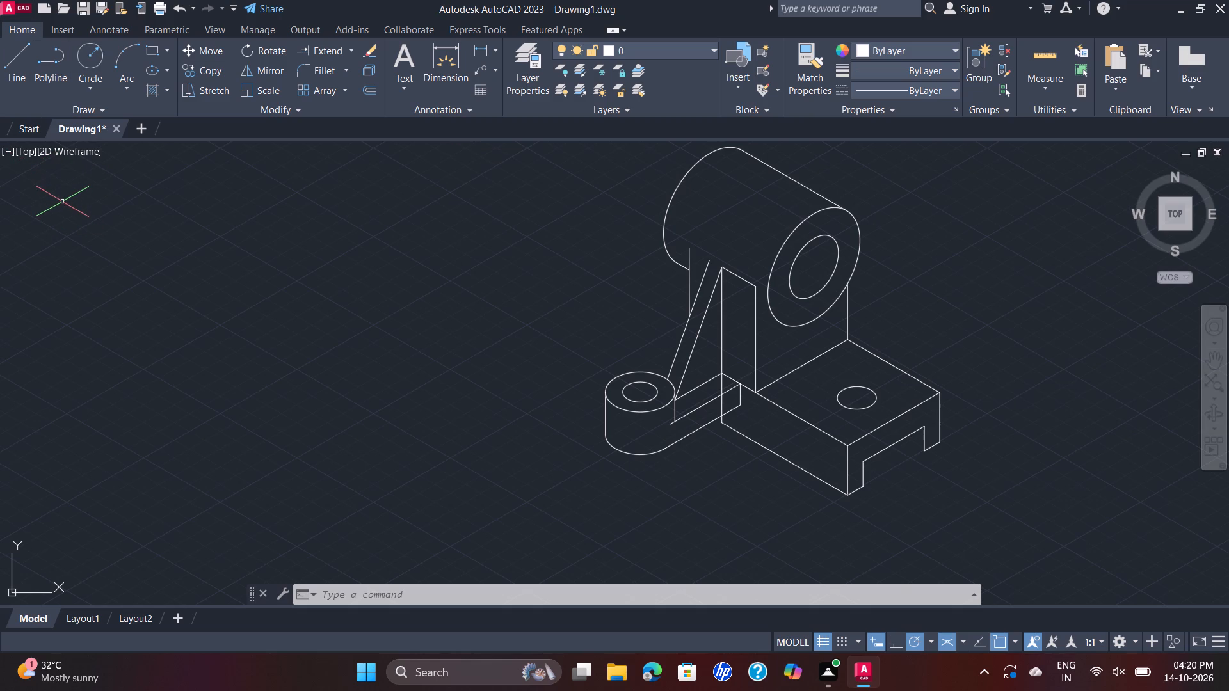
click(28, 61)
click(926, 452)
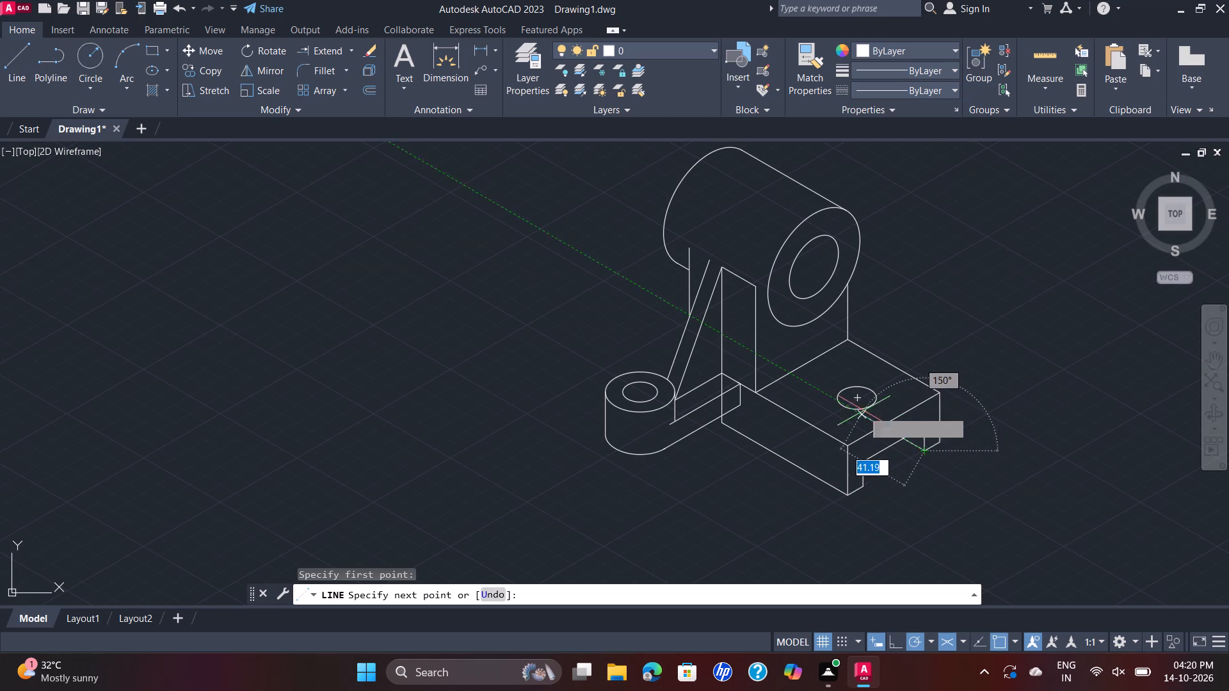
click(746, 351)
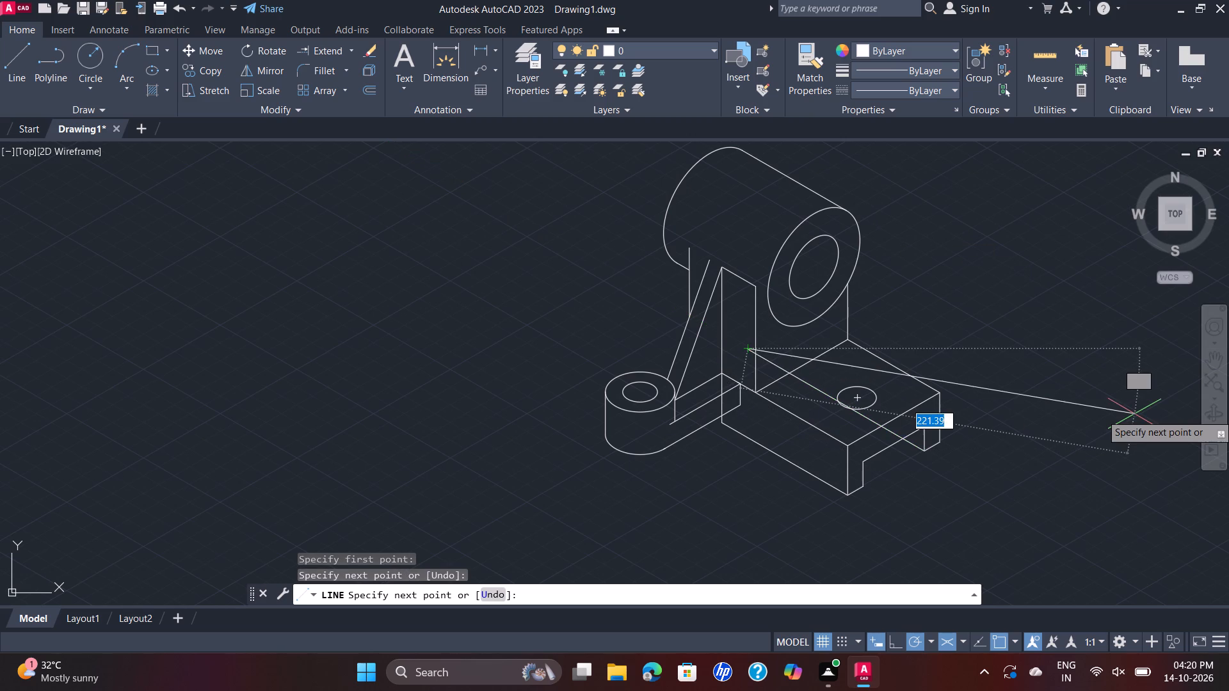
key(Tab)
key(grave)
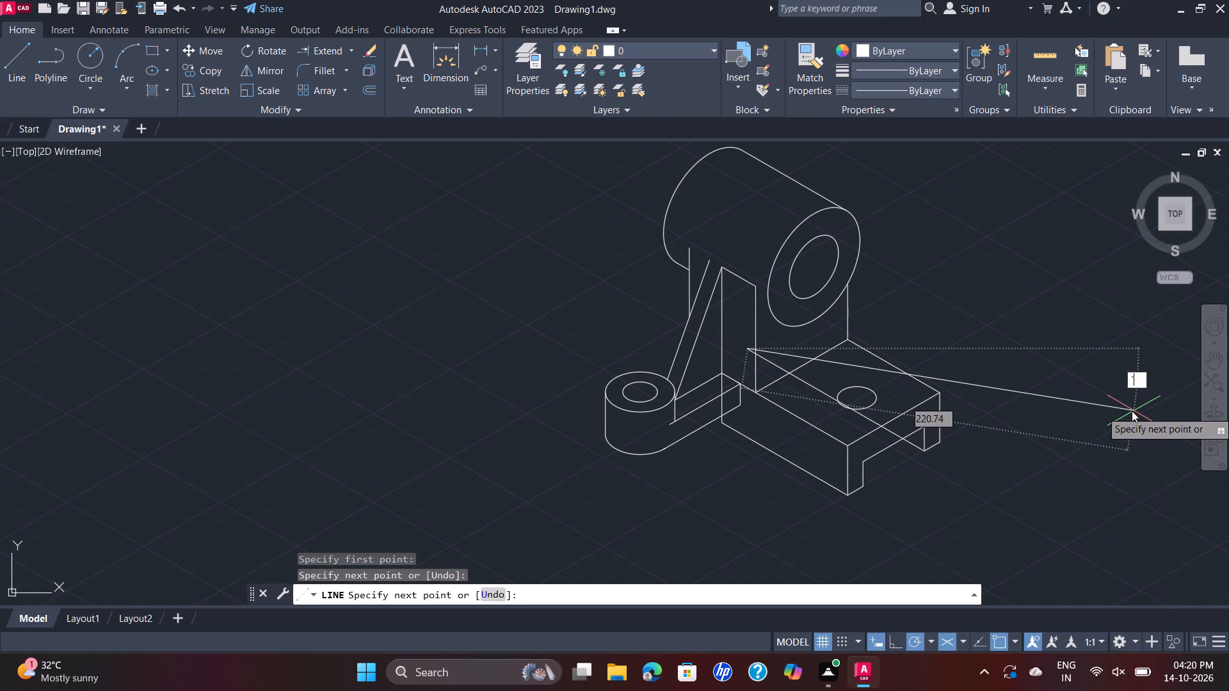
key(Escape)
key(Escape)
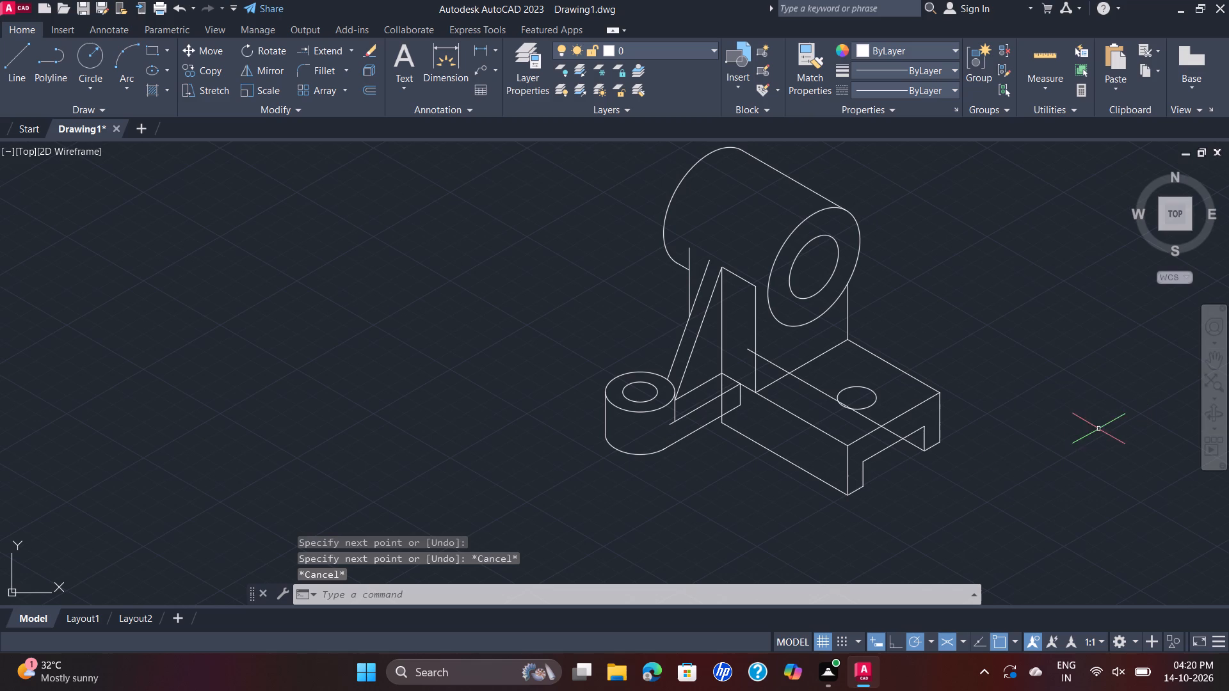
Trim the new line where it crosses the base's front face, between the top edge and the slot's upper edge.
text(tr)
key(Return)
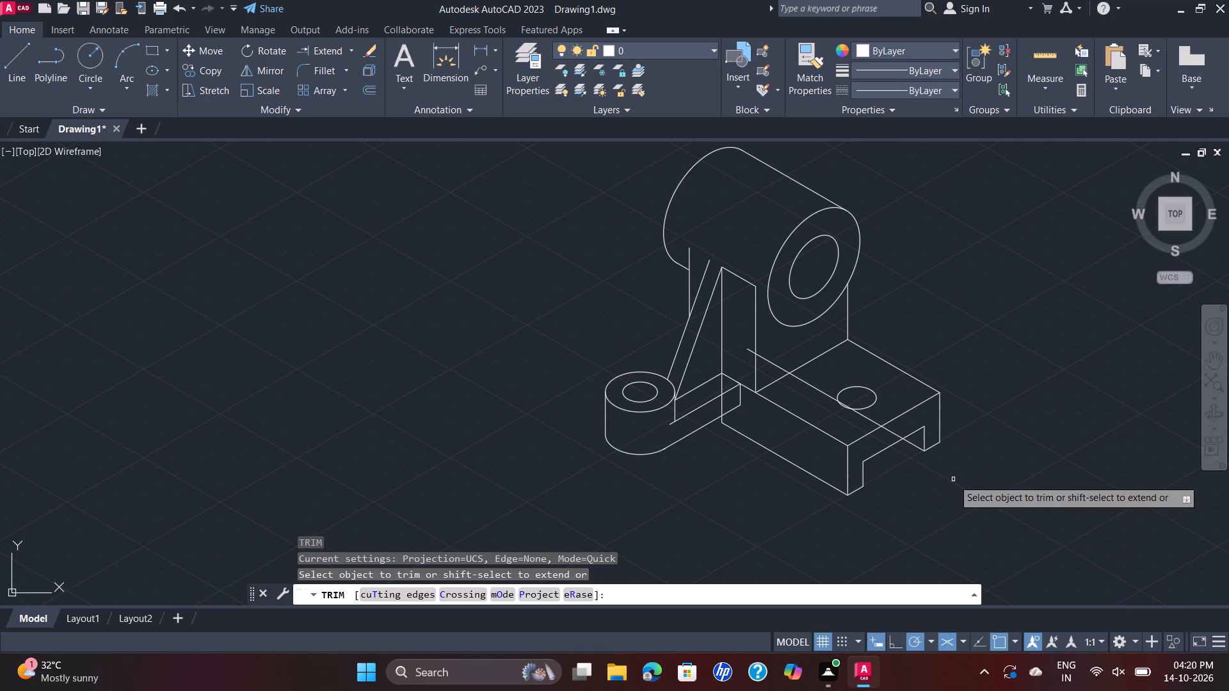
scroll(904, 454, up, 2)
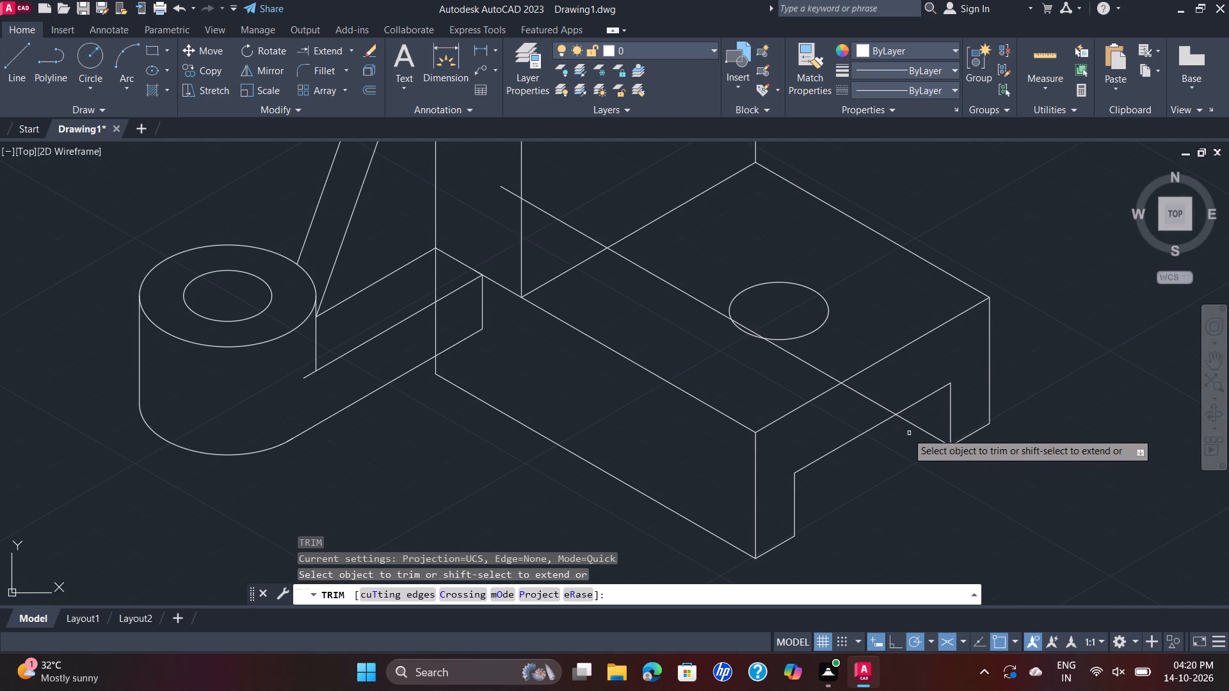
click(879, 406)
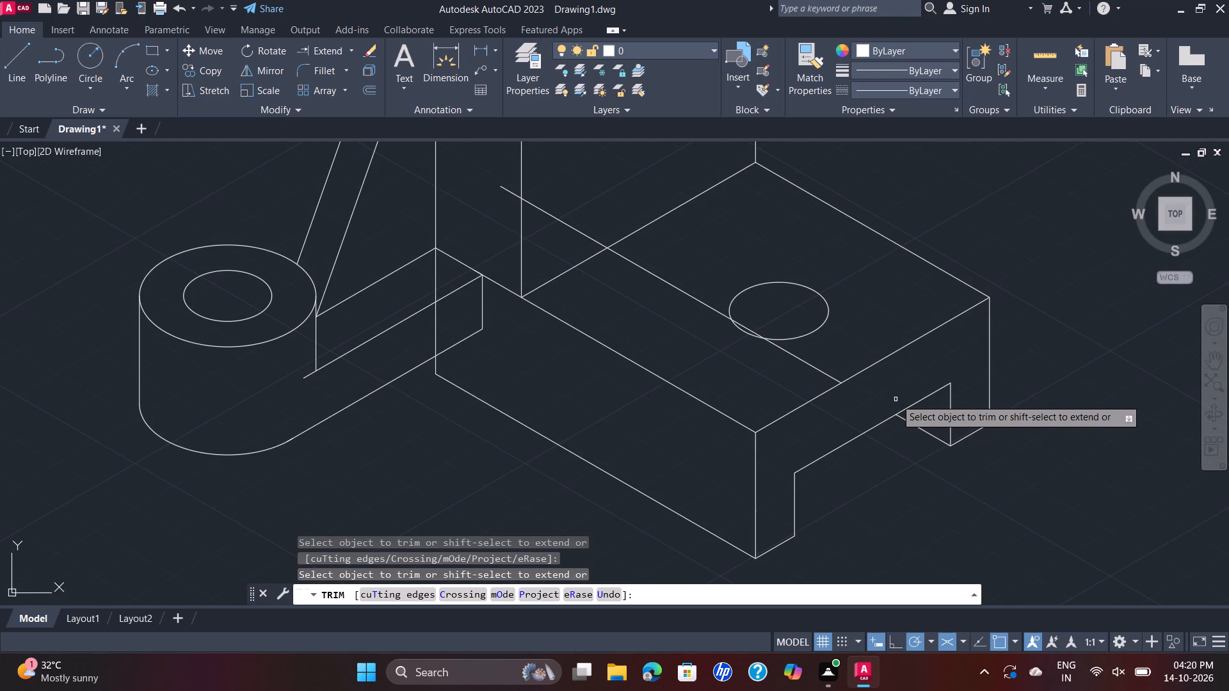
key(grave)
key(Escape)
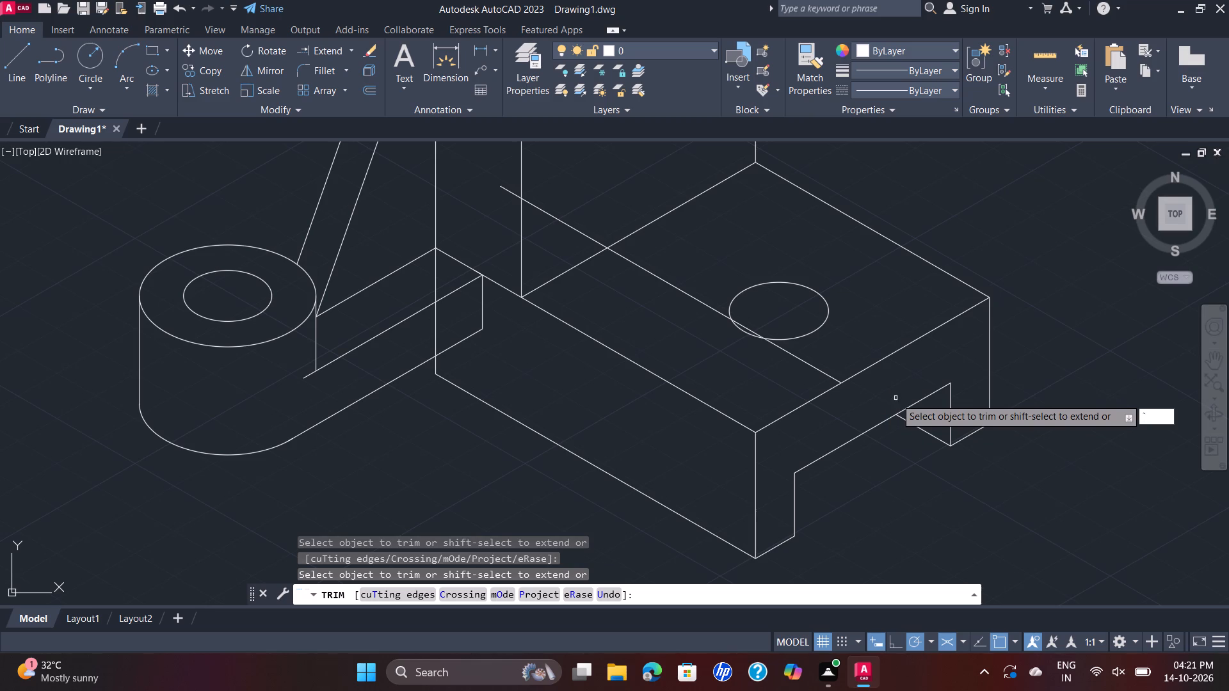
Delete the remaining piece of that line crossing the base's top face and the upright plate.
click(823, 373)
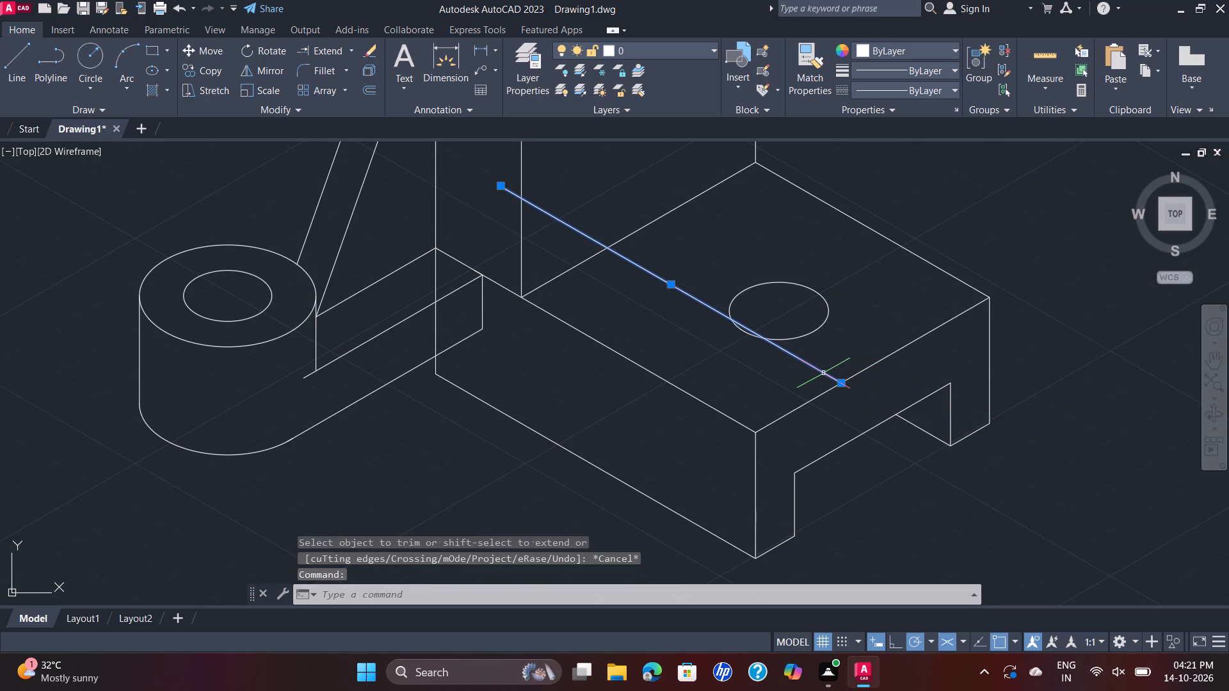
key(Delete)
Examine the cleaned-up bracket as a whole, including the slot under the base.
scroll(823, 373, up, 1)
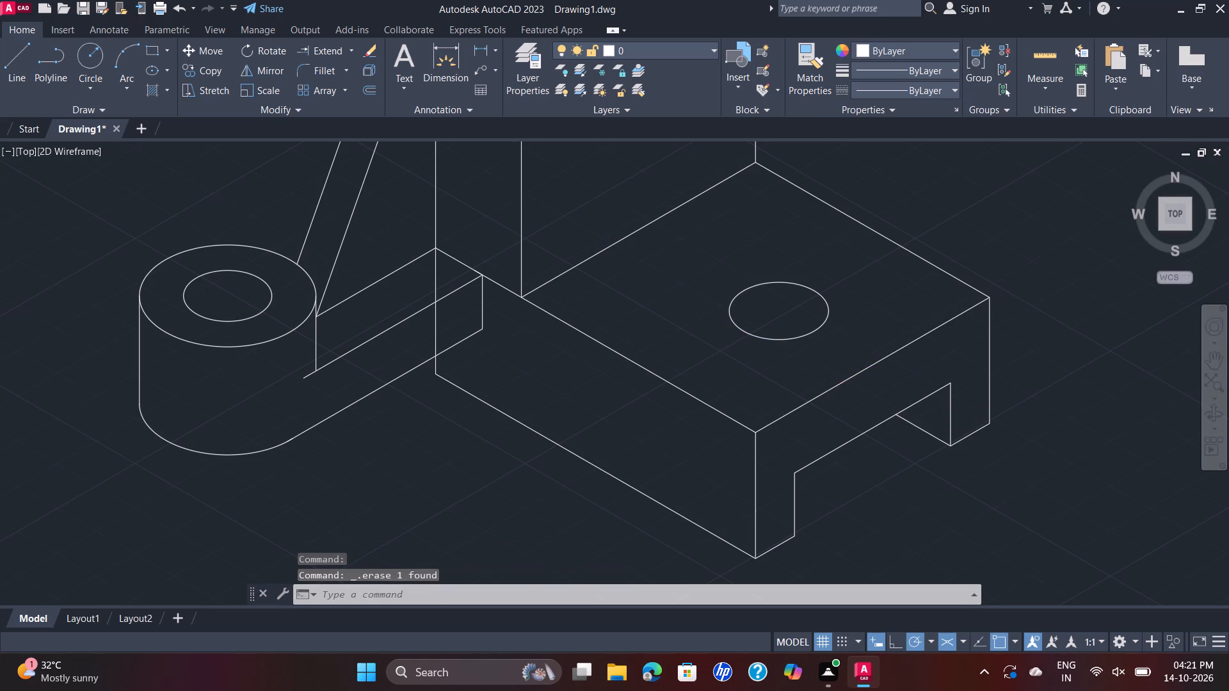
scroll(833, 356, down, 4)
middle_drag(834, 355, 786, 406)
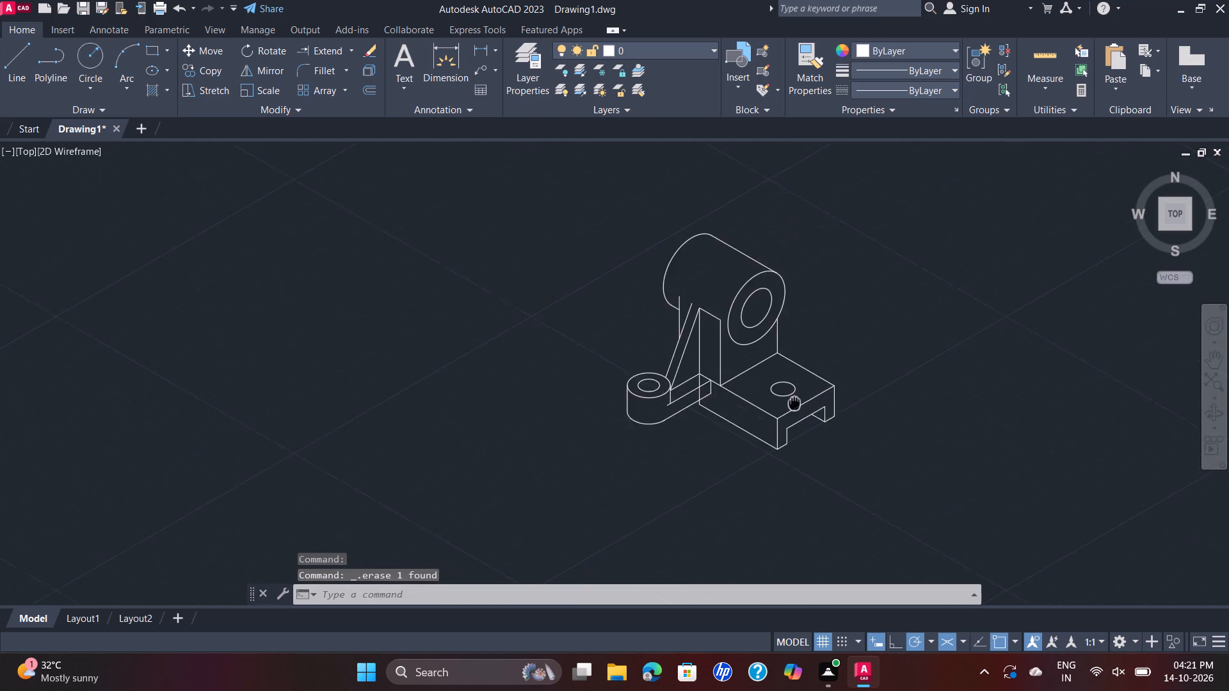
middle_drag(786, 406, 746, 421)
scroll(752, 415, up, 2)
scroll(880, 372, down, 1)
middle_drag(880, 372, 857, 388)
scroll(857, 388, up, 1)
scroll(857, 388, down, 1)
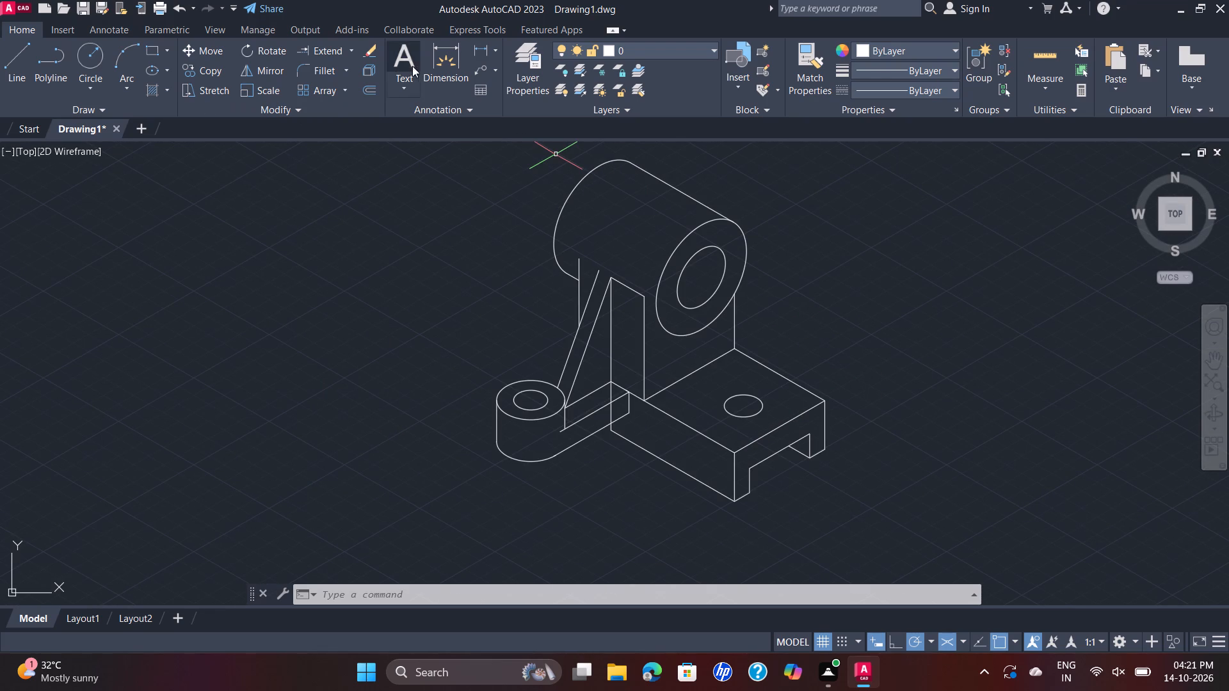
Add an aligned dimension to the bottom edge of the base's near leg, placed just below it.
click(434, 80)
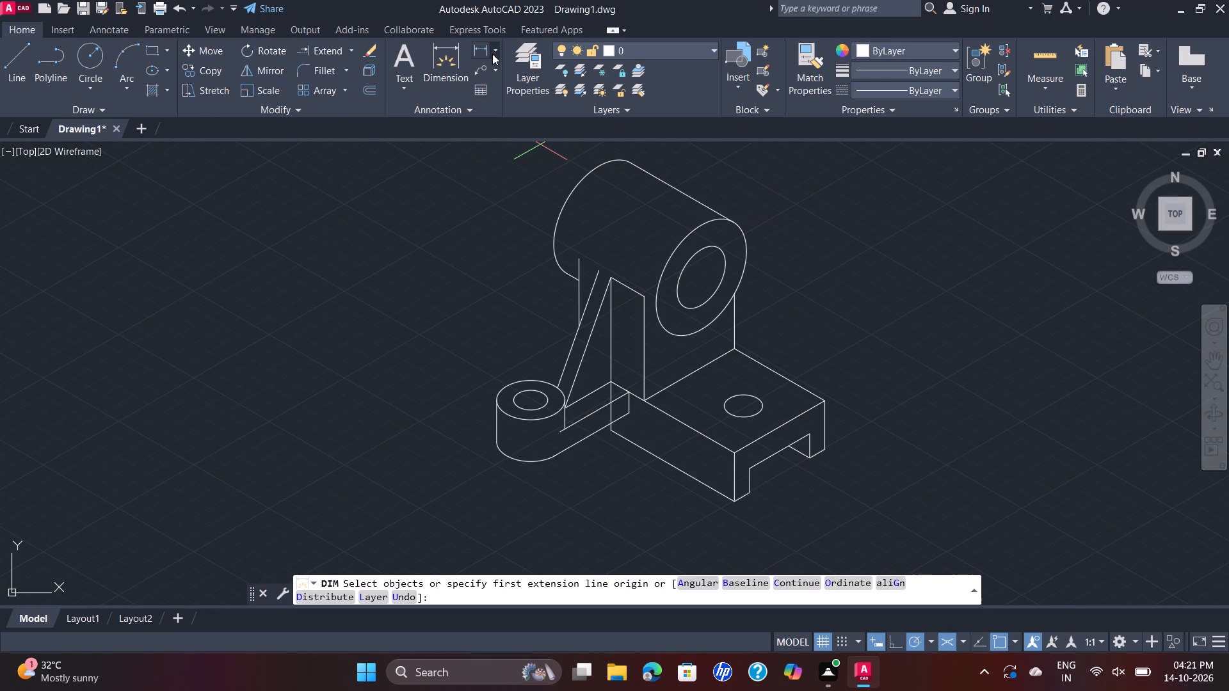
click(492, 54)
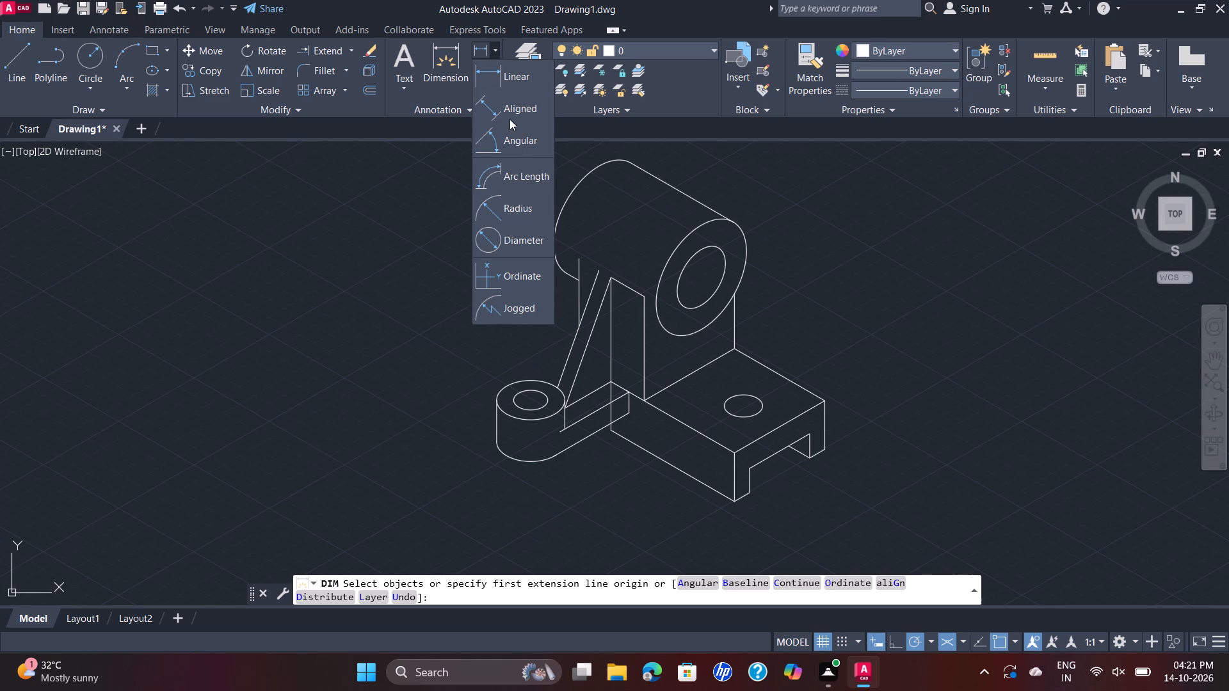
click(510, 119)
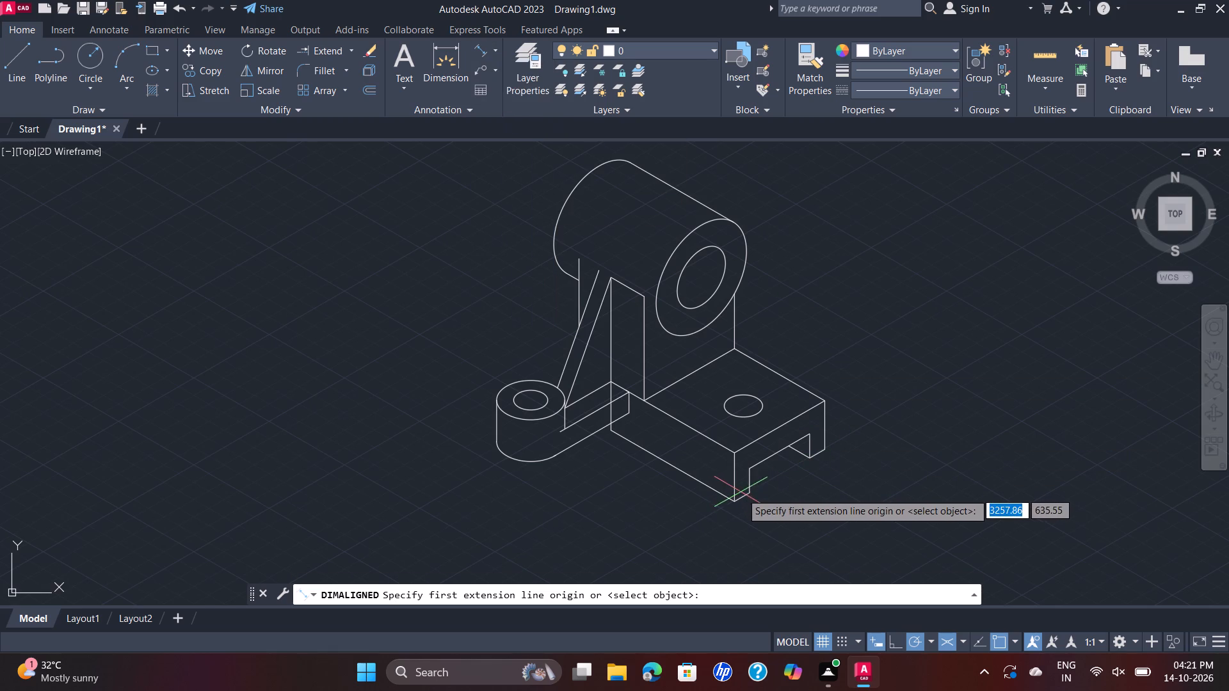
click(732, 499)
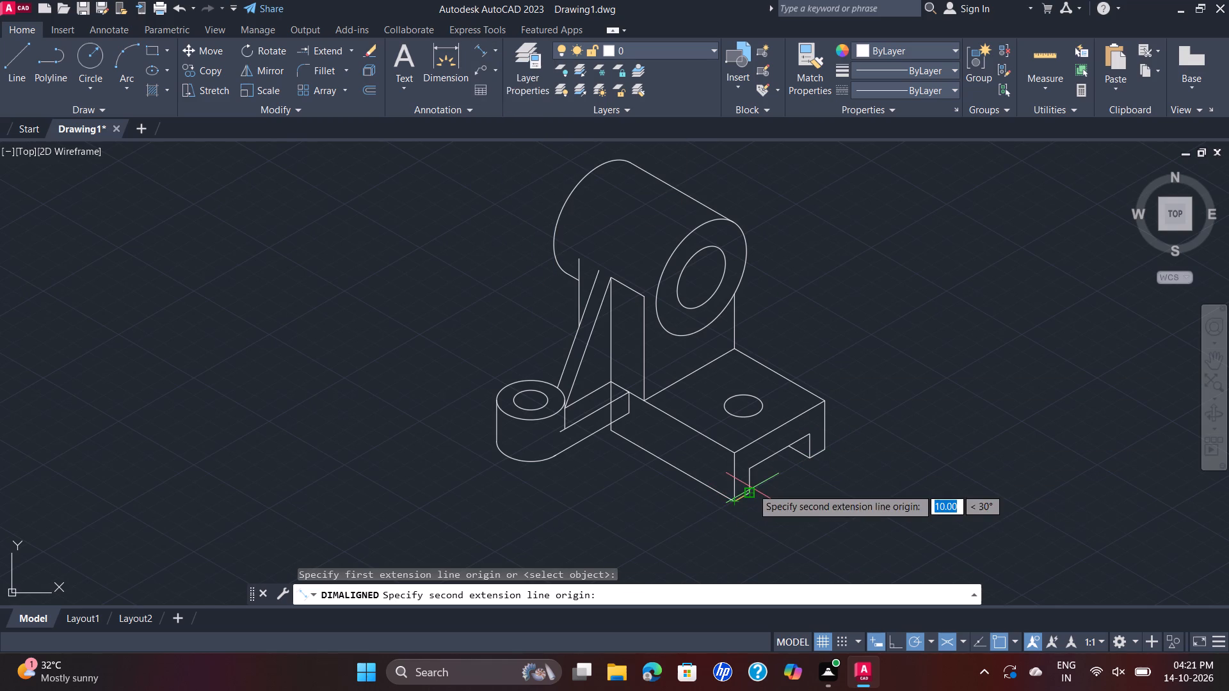
click(754, 489)
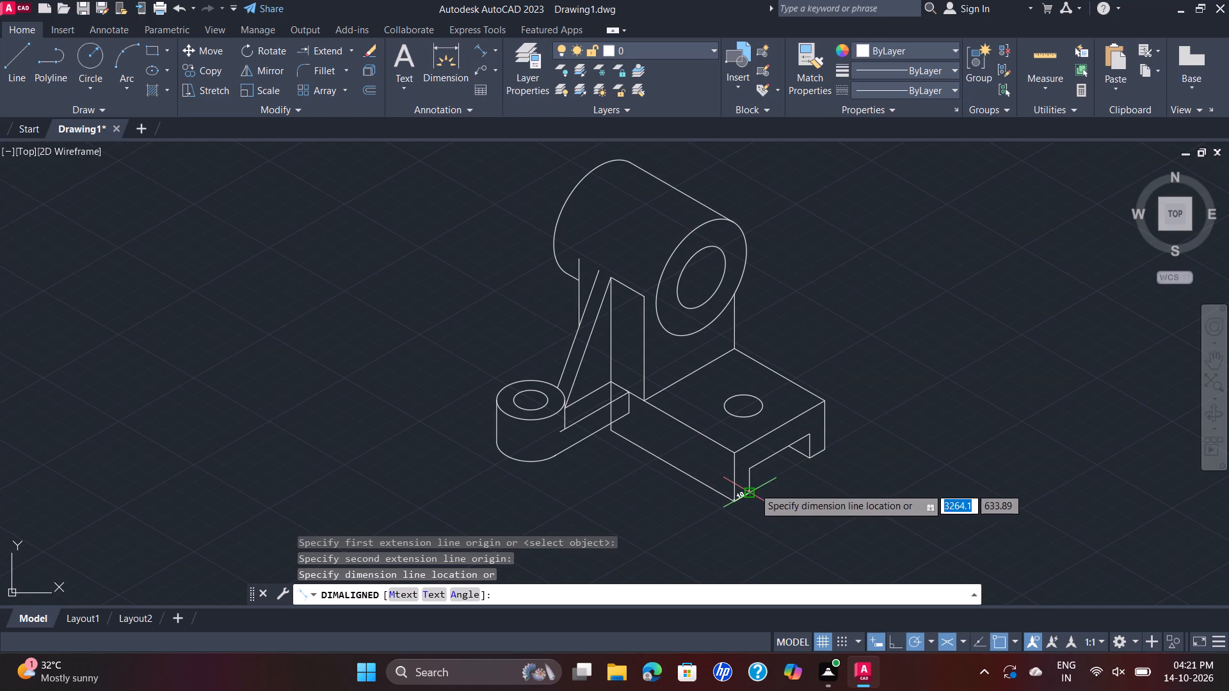
click(751, 503)
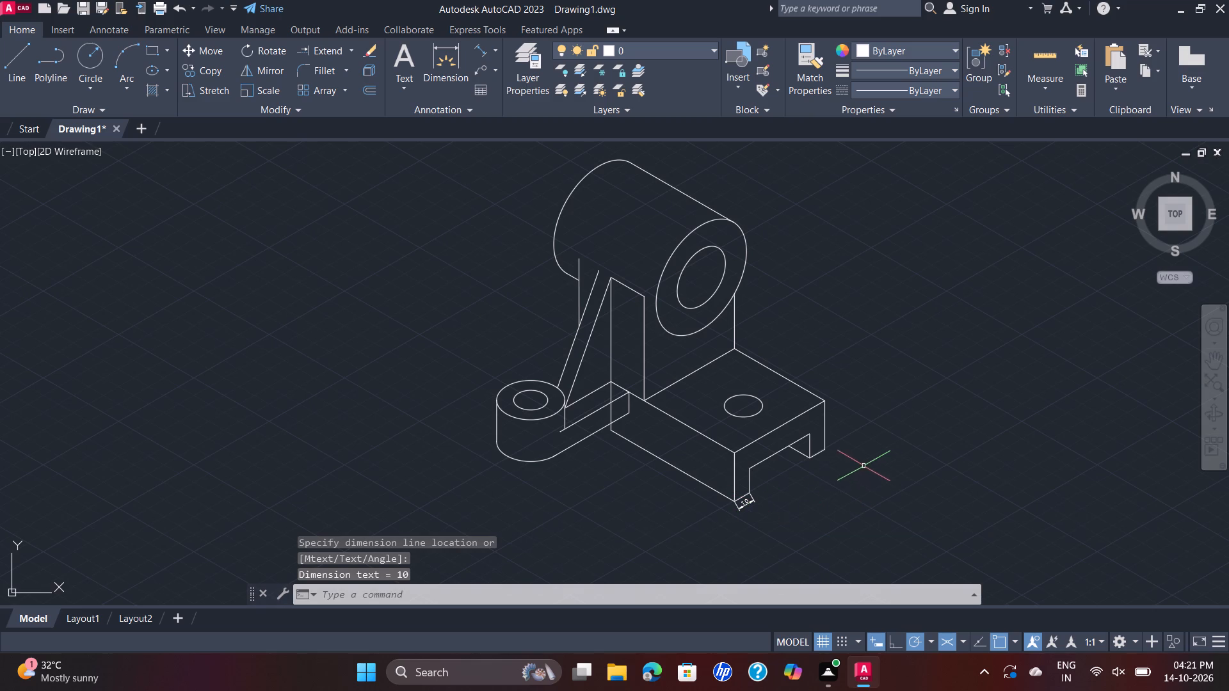
Add an aligned dimension for the base thickness between the midpoints of the top front edge and the slot's upper edge.
key(space)
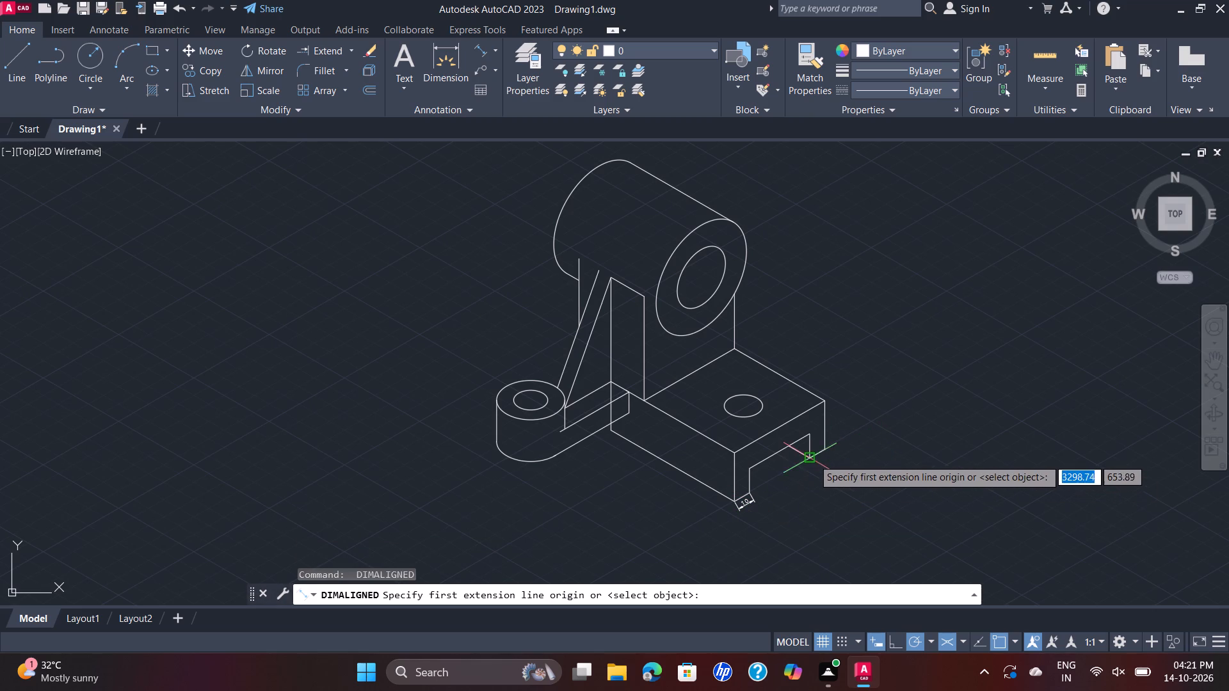
click(776, 427)
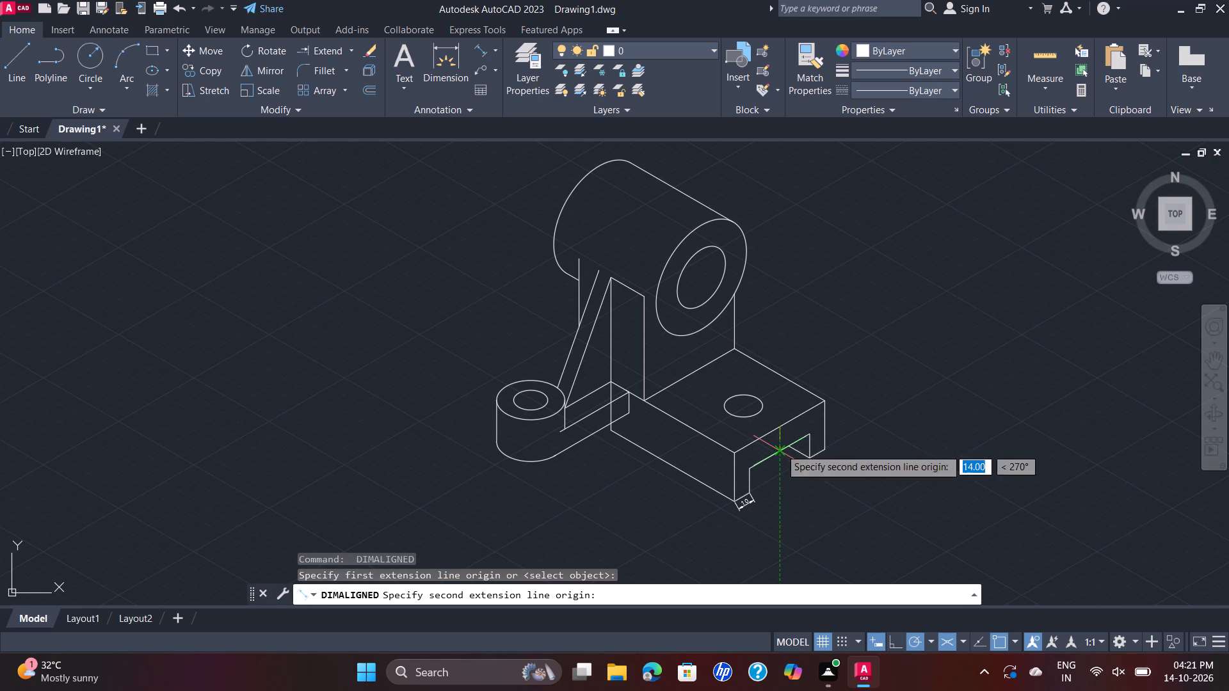
click(778, 454)
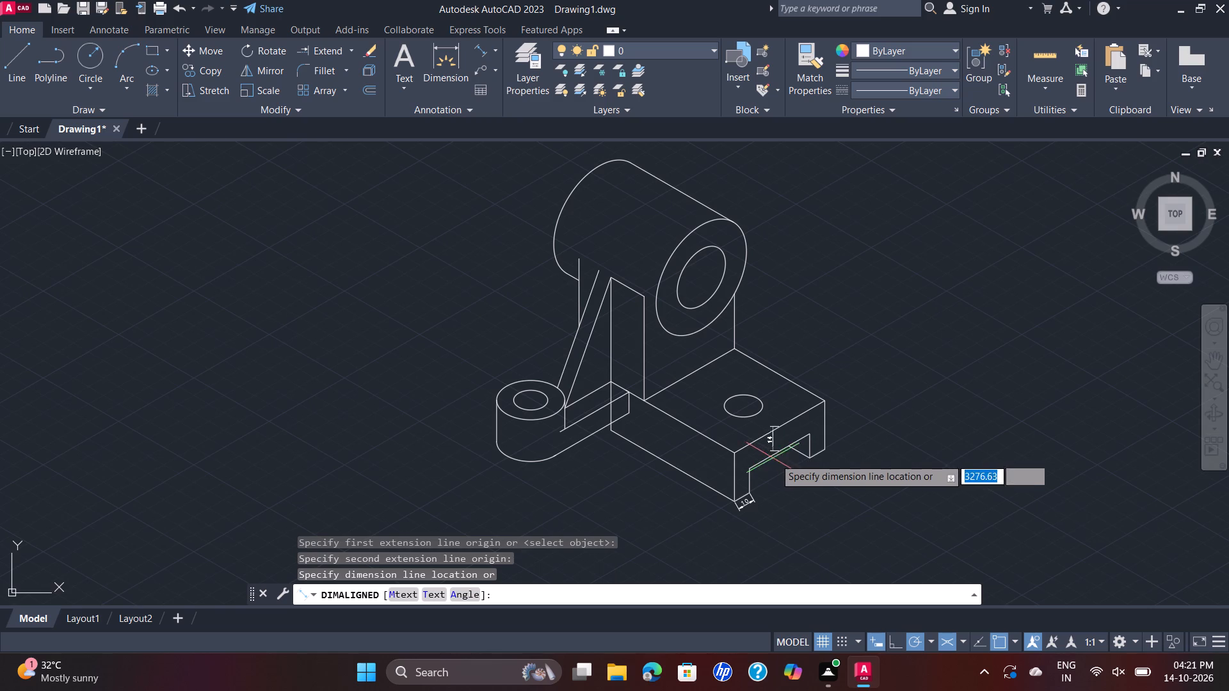
click(783, 454)
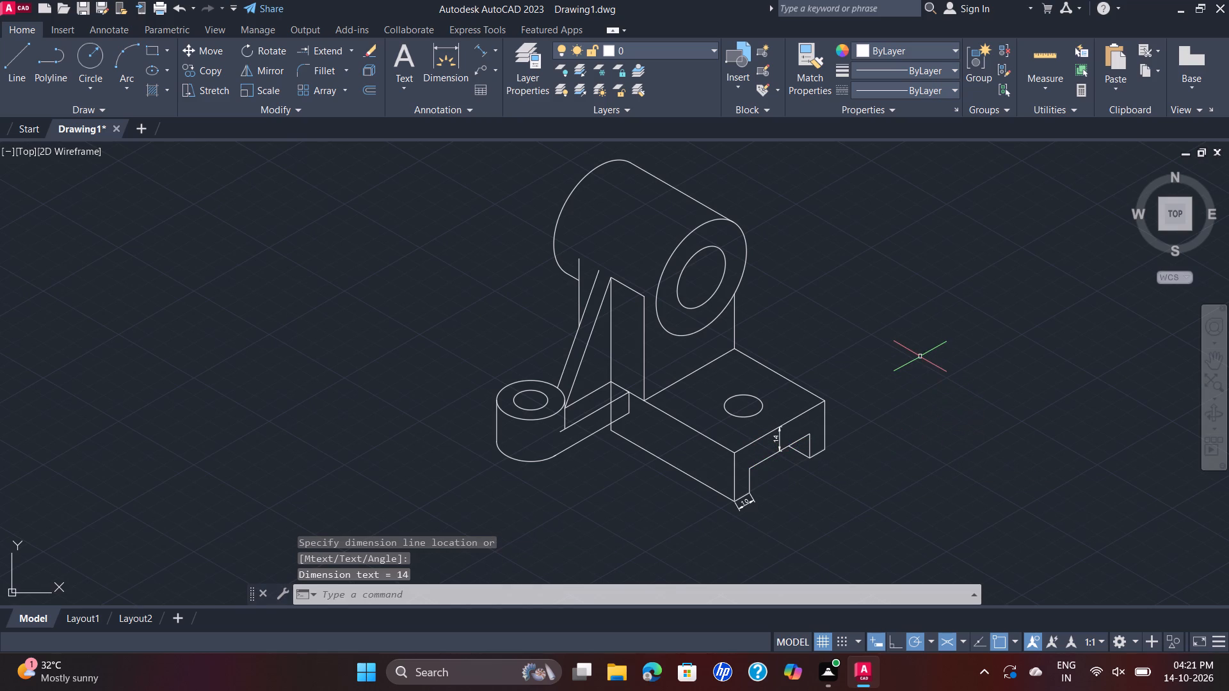
Add an aligned dimension across the base's full front width between the outer bottom corners of both legs, just outside the near-leg dimension.
key(space)
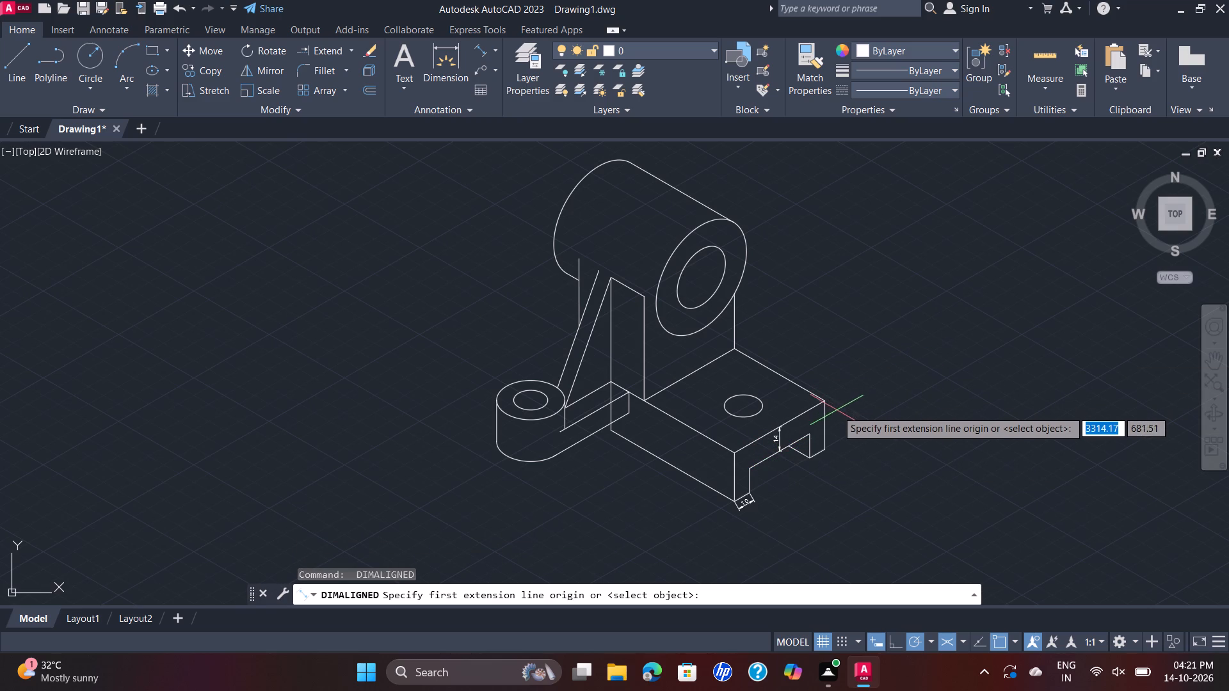
scroll(827, 452, up, 1)
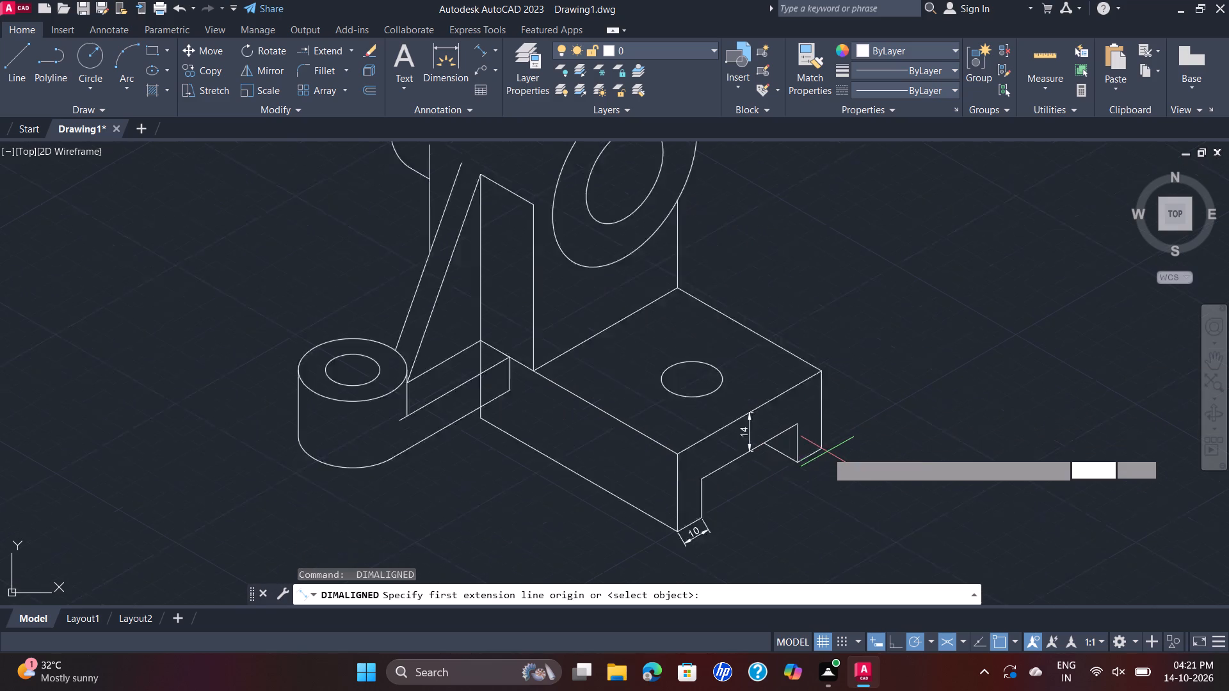
scroll(827, 452, up, 1)
click(819, 443)
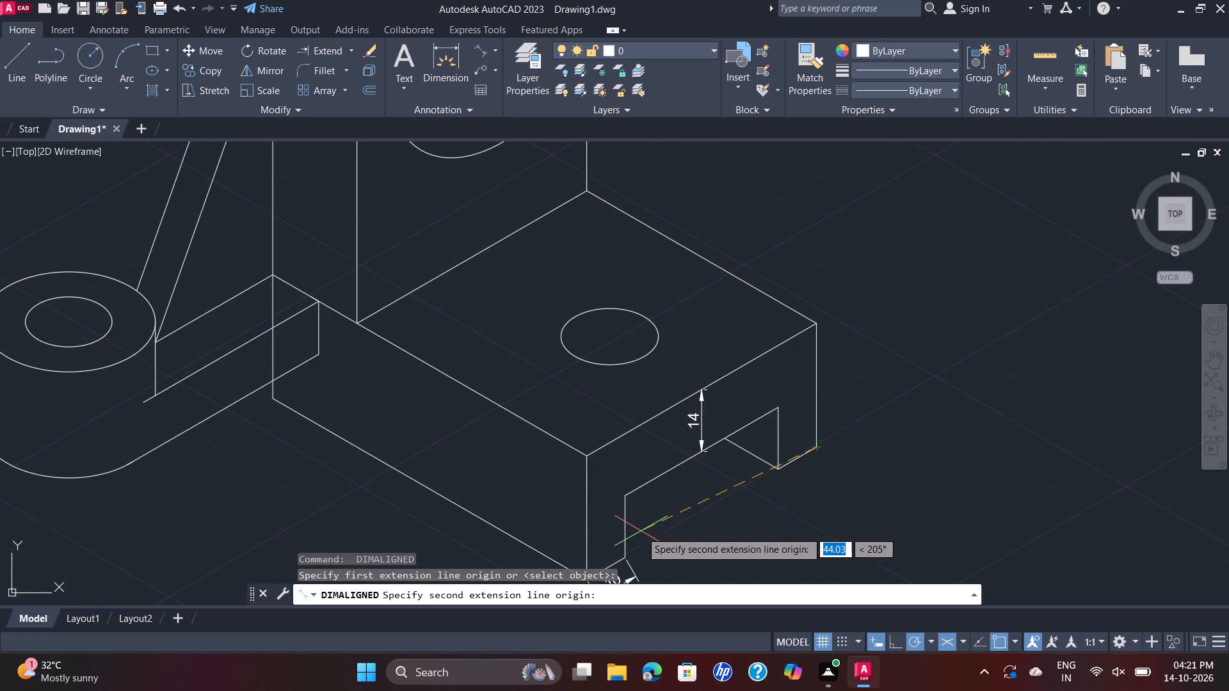
scroll(641, 531, down, 1)
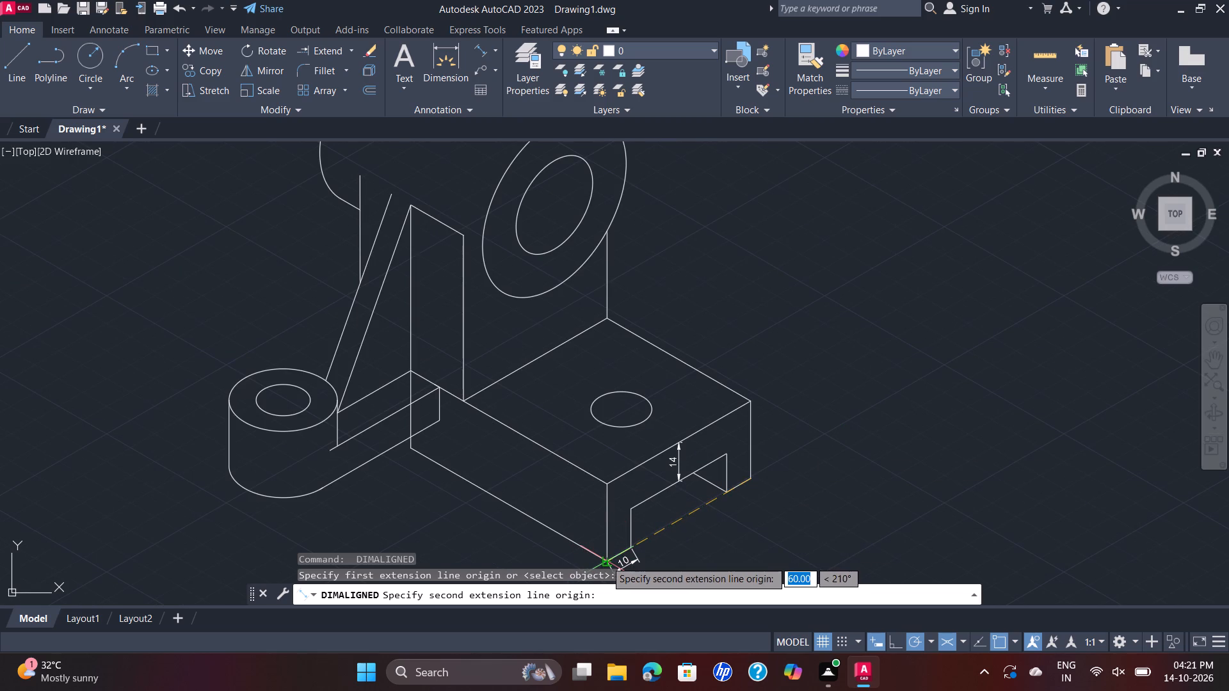
scroll(602, 560, up, 1)
middle_drag(602, 560, 666, 481)
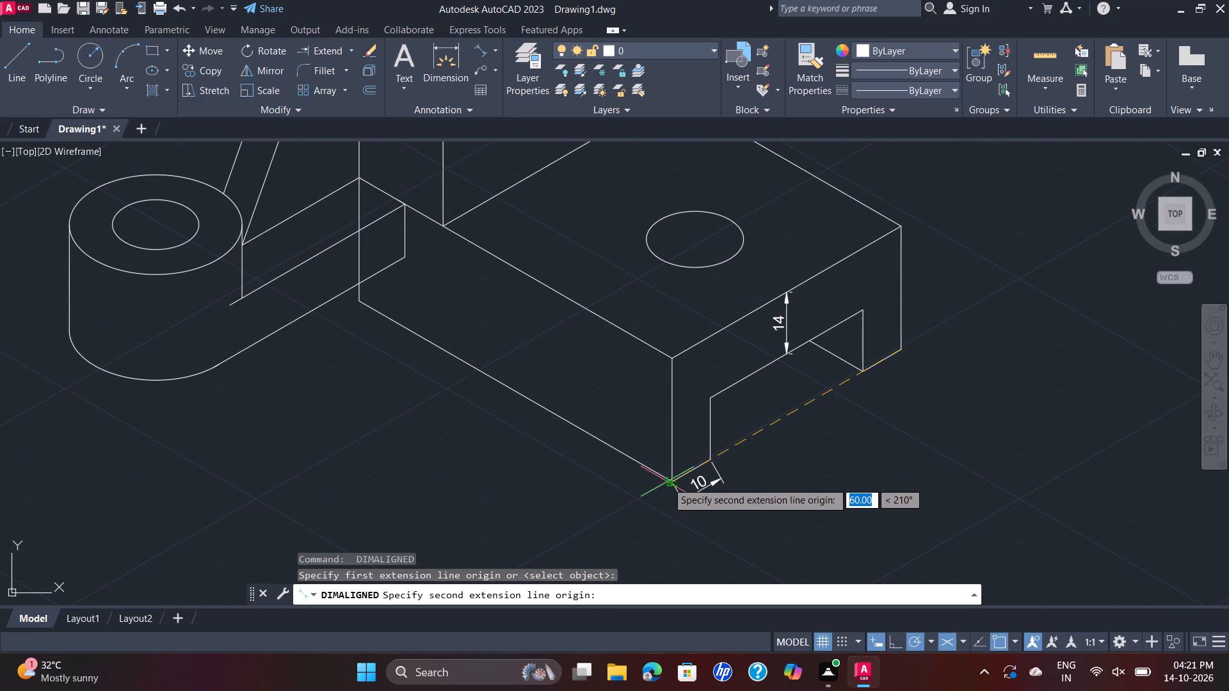
click(669, 482)
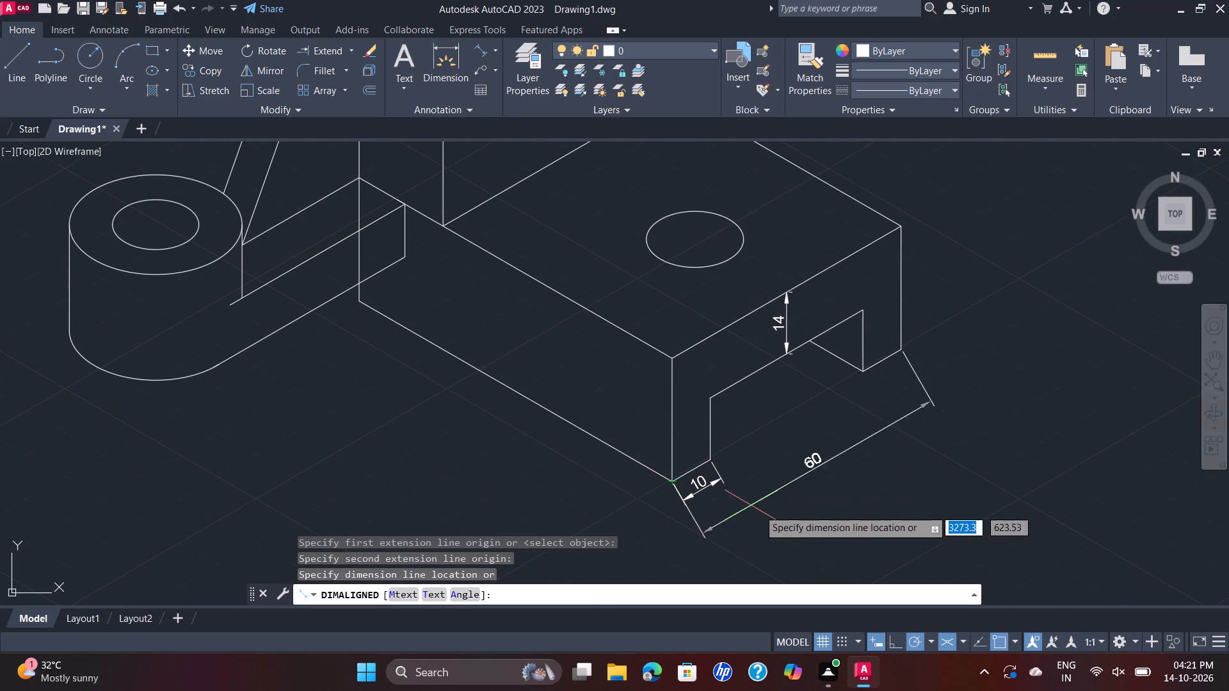
click(759, 465)
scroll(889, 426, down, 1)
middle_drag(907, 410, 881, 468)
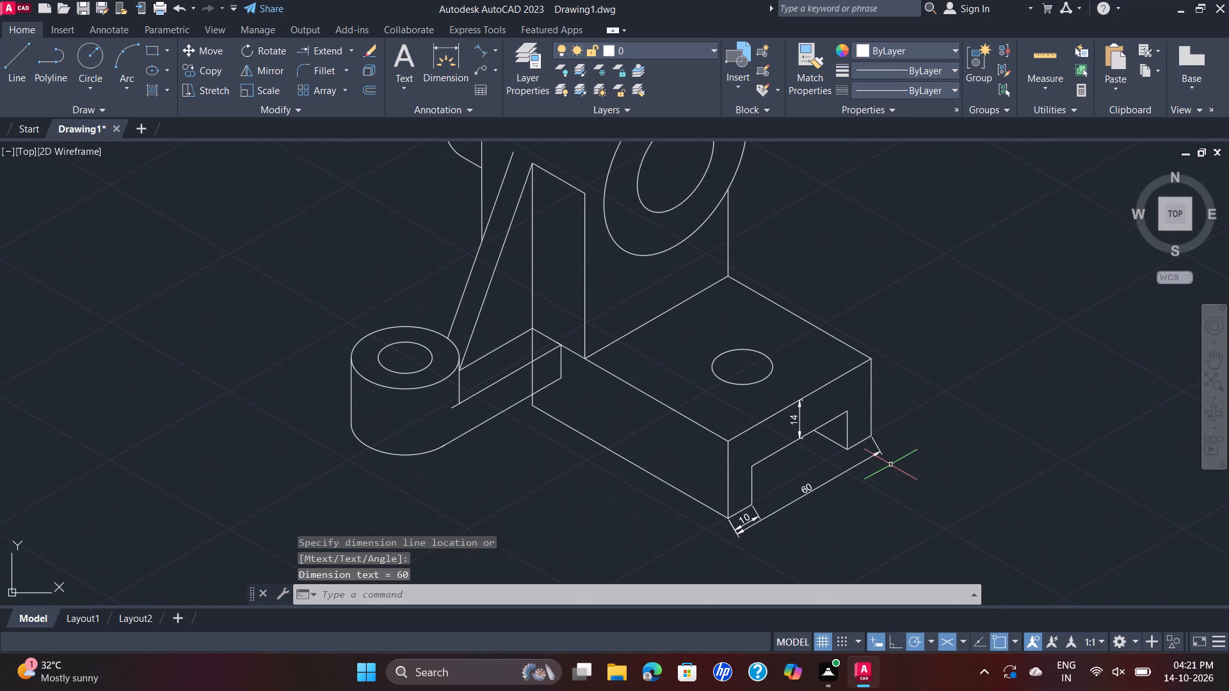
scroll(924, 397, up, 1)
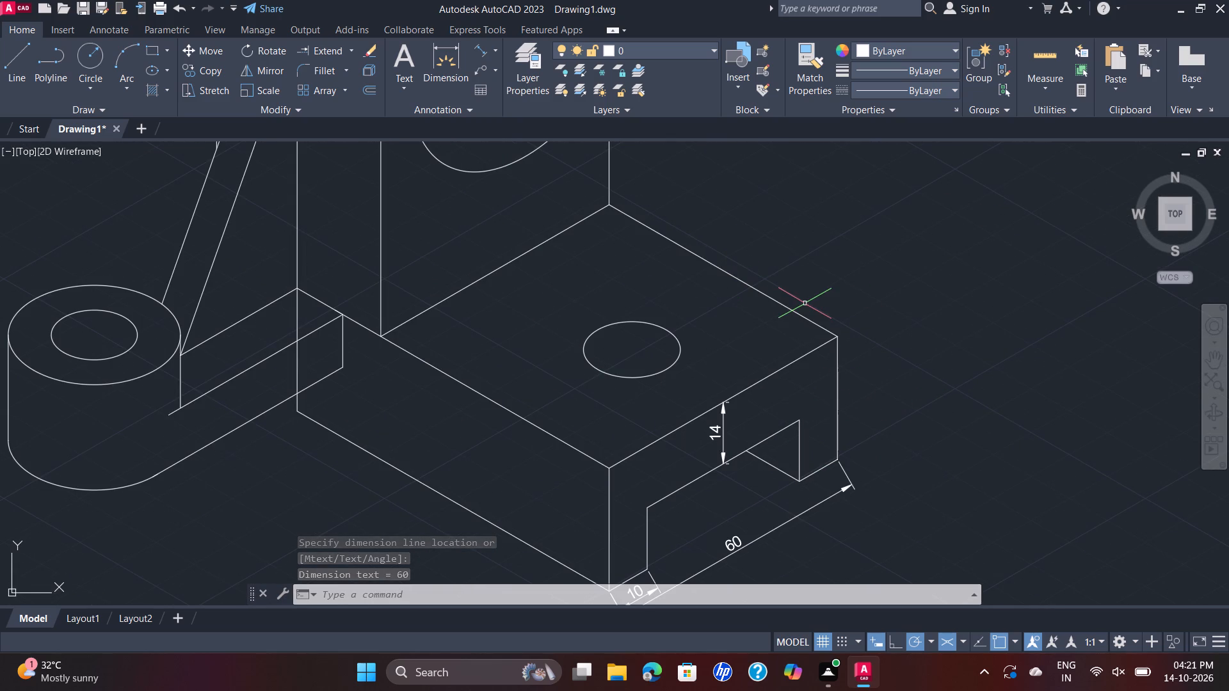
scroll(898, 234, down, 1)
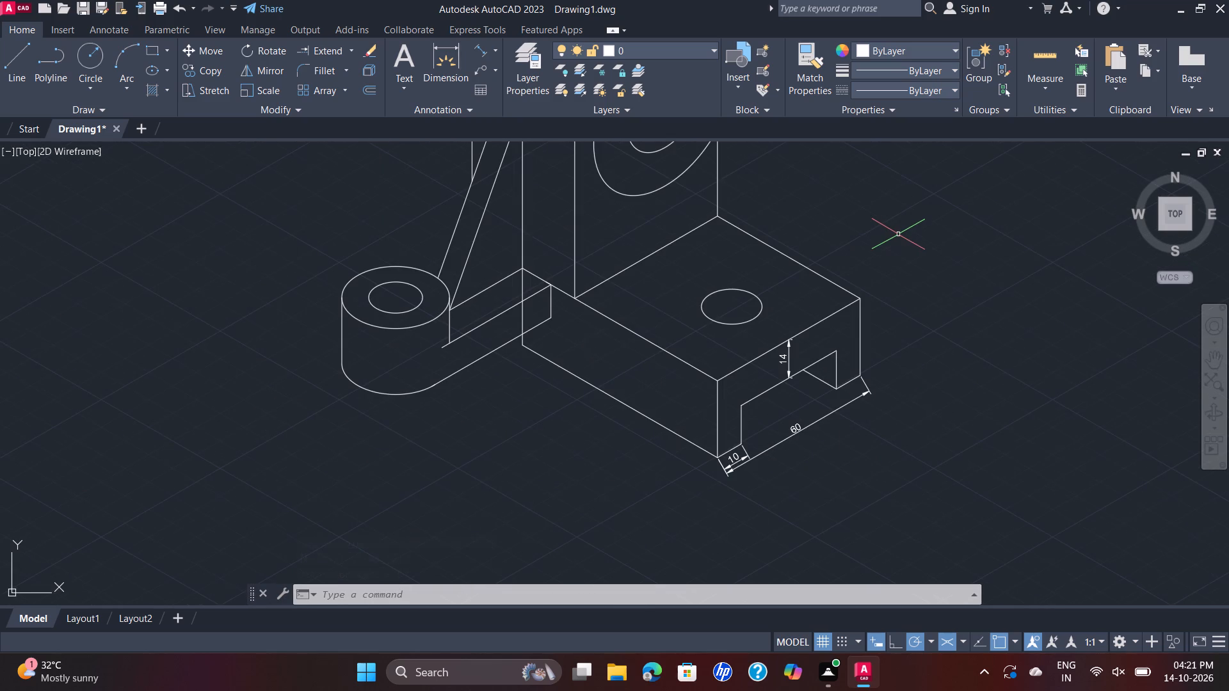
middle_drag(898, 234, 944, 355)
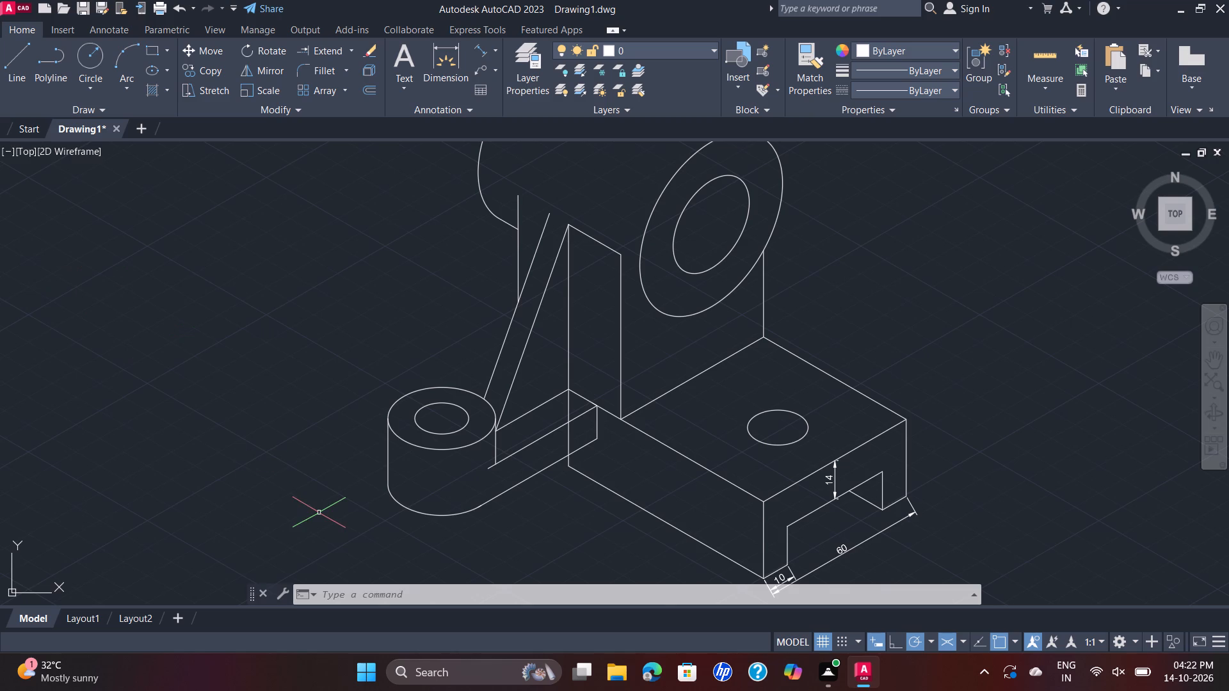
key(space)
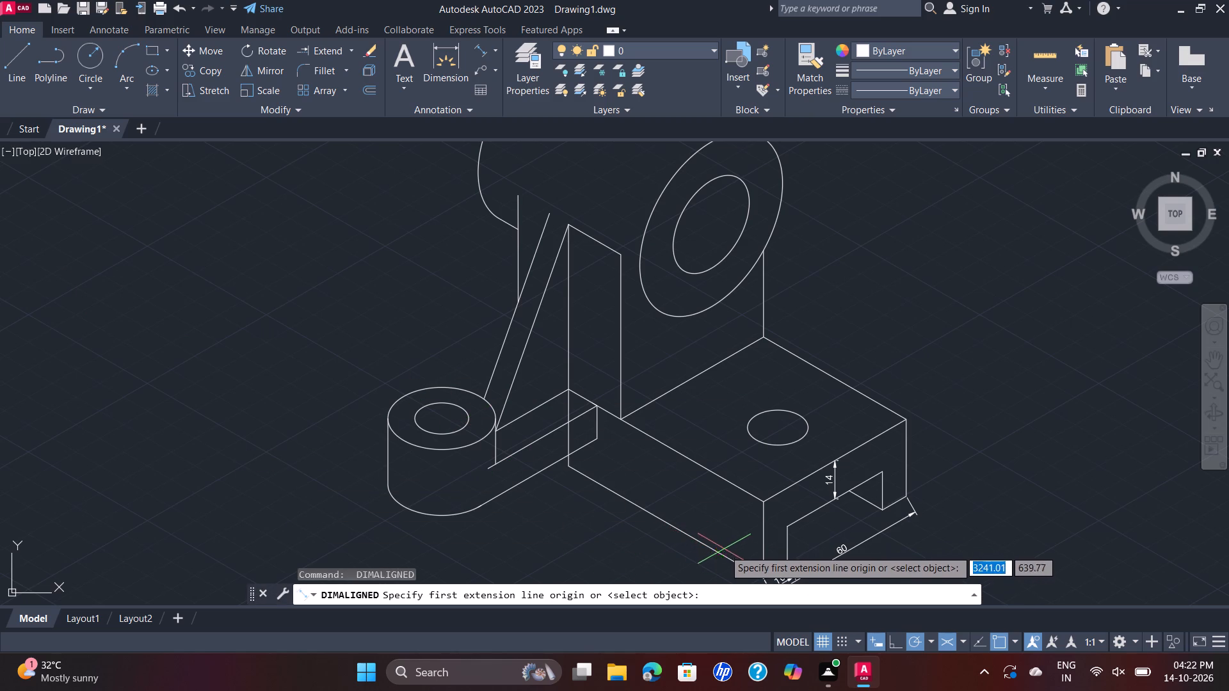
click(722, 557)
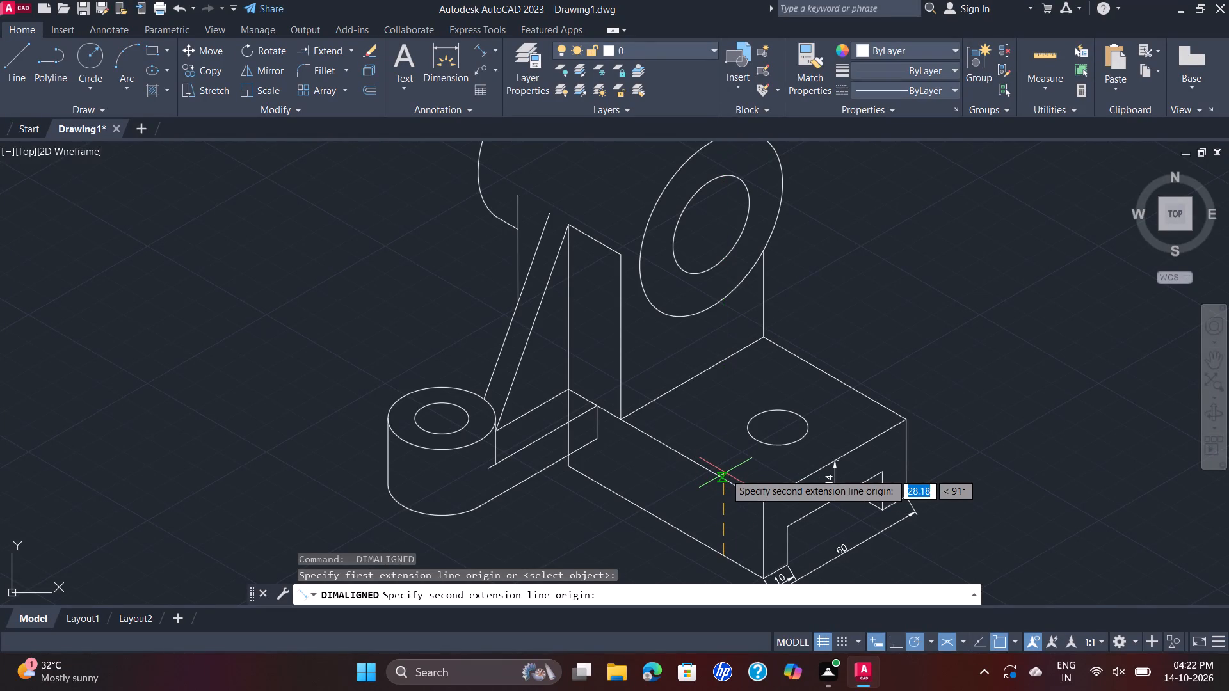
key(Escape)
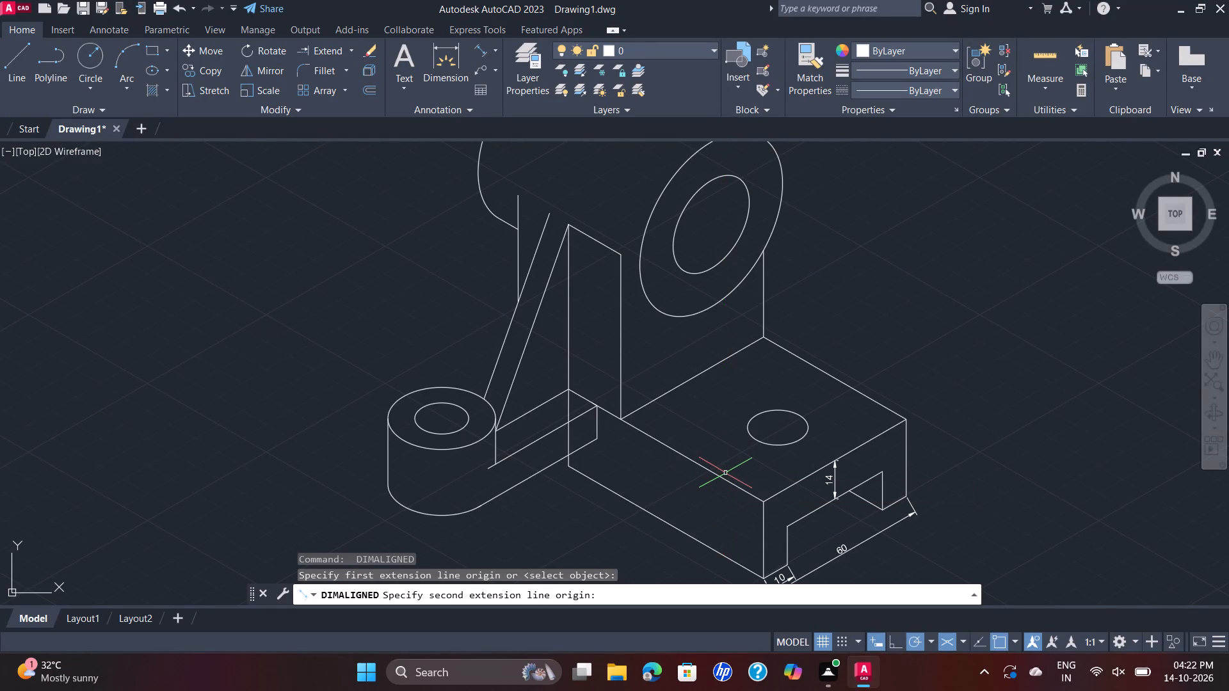
Add an aligned dimension for the base's full height along its nearest vertical edge, placed just over the long side face.
key(space)
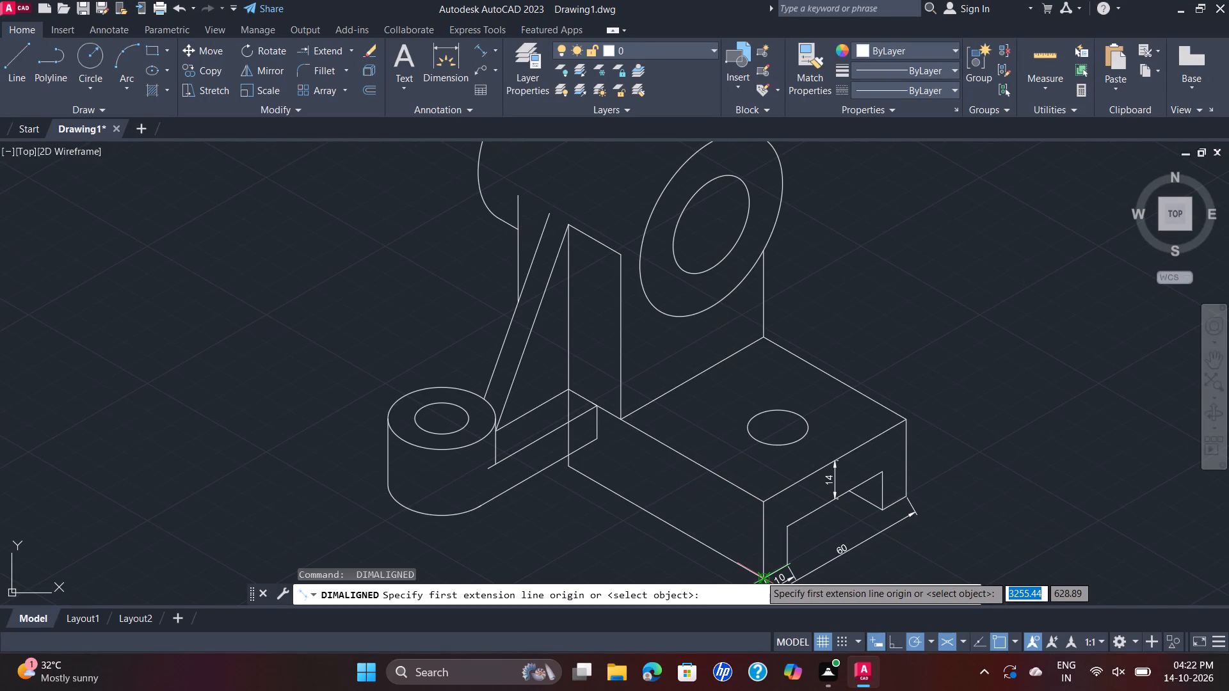
click(760, 575)
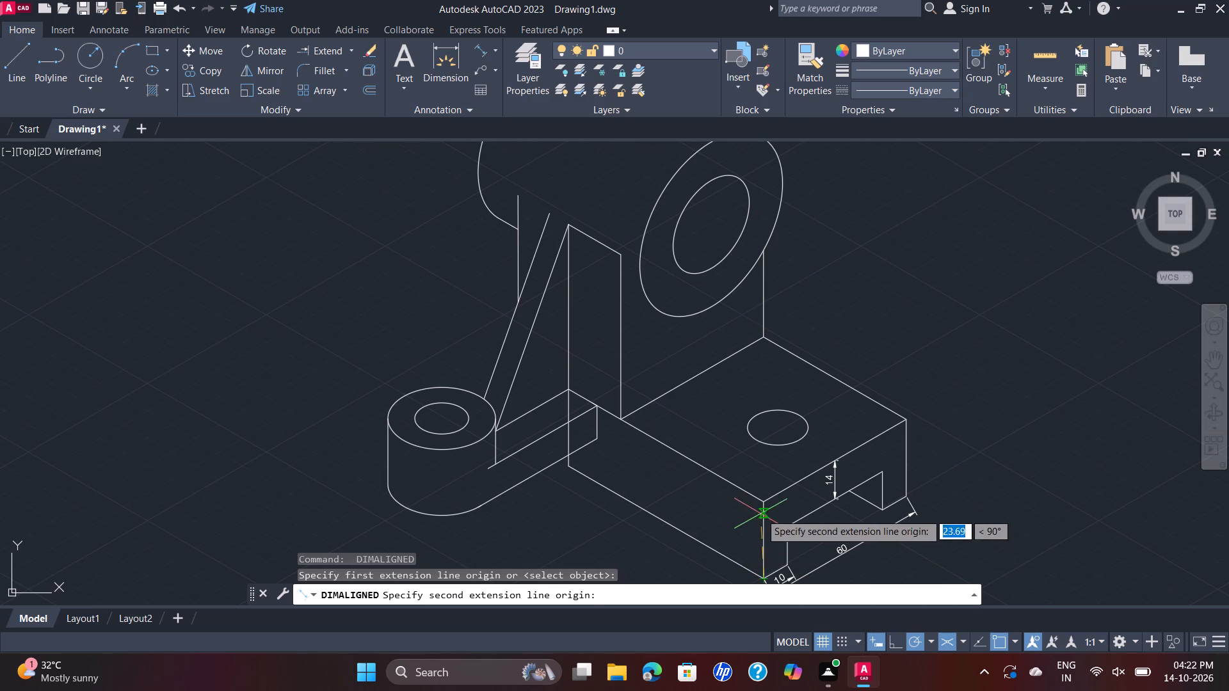
click(762, 504)
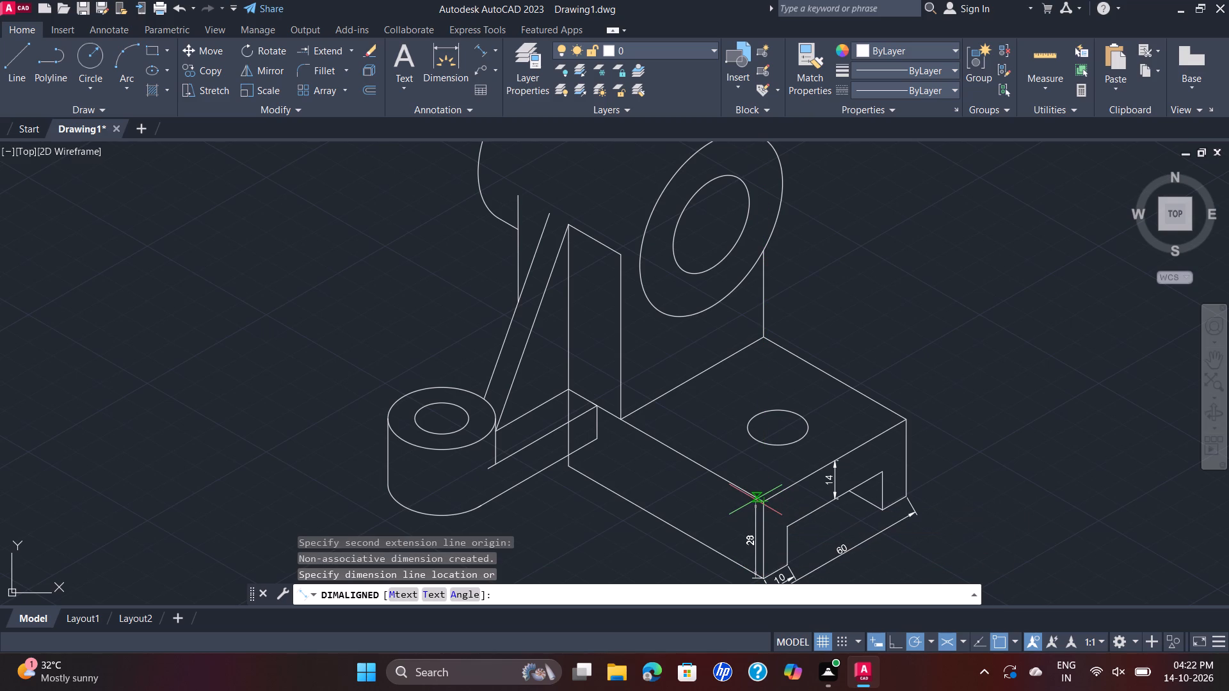
click(755, 500)
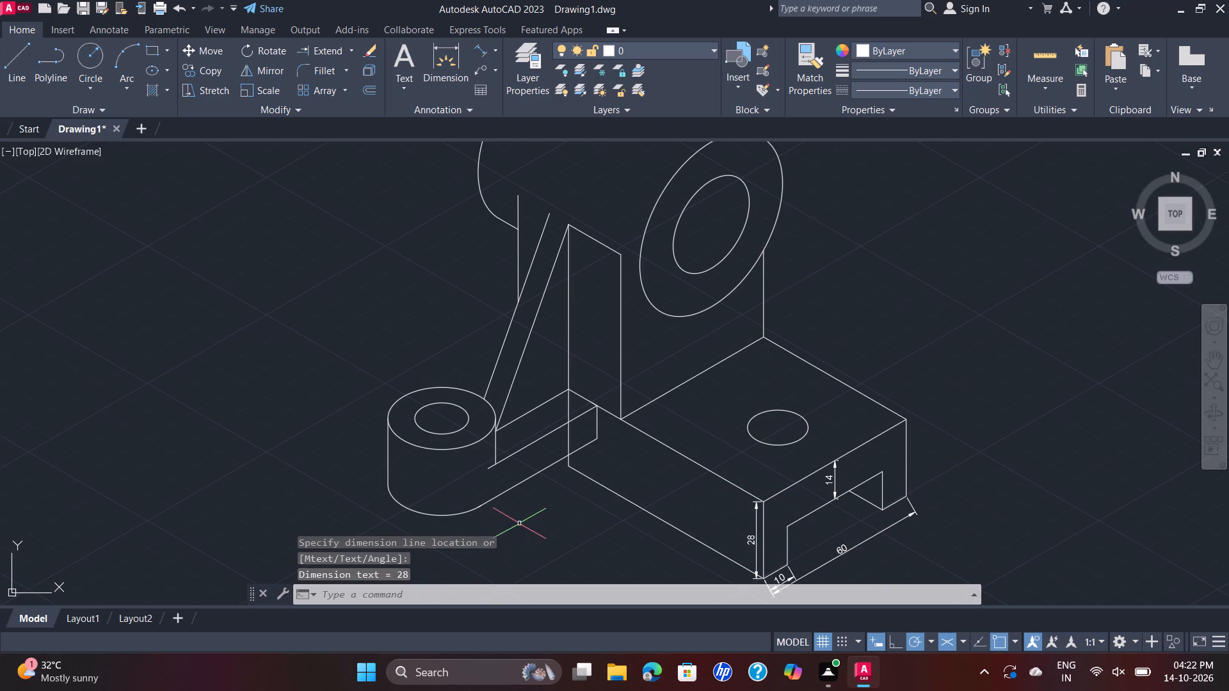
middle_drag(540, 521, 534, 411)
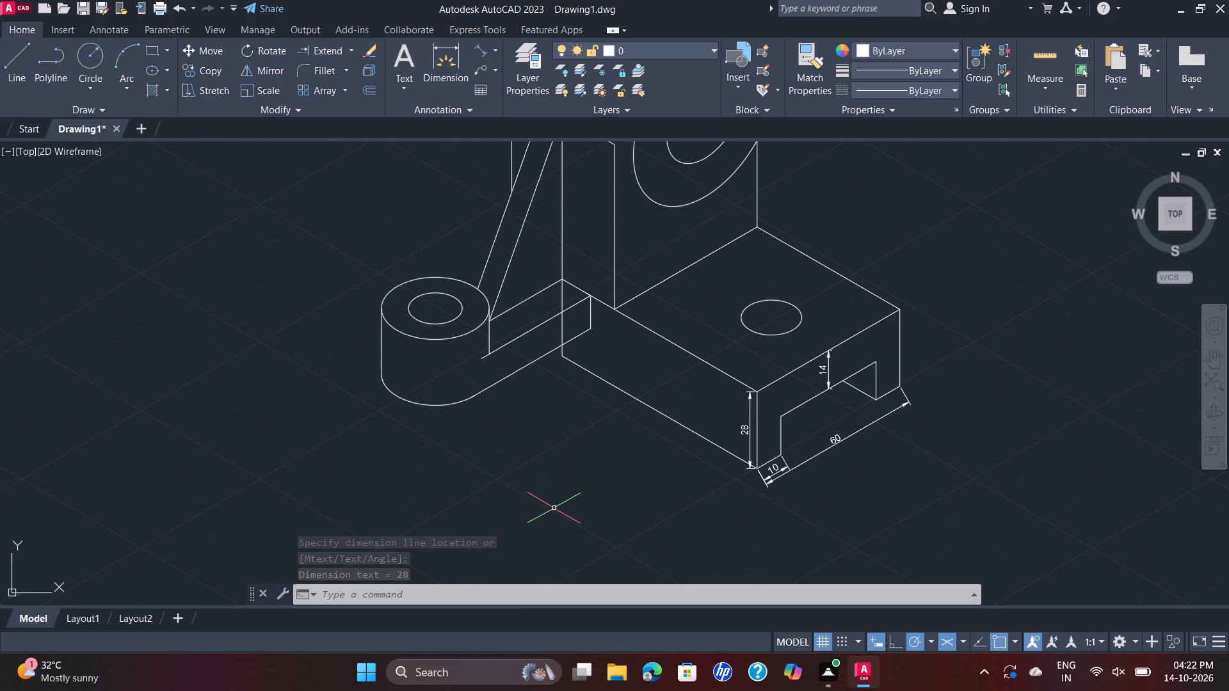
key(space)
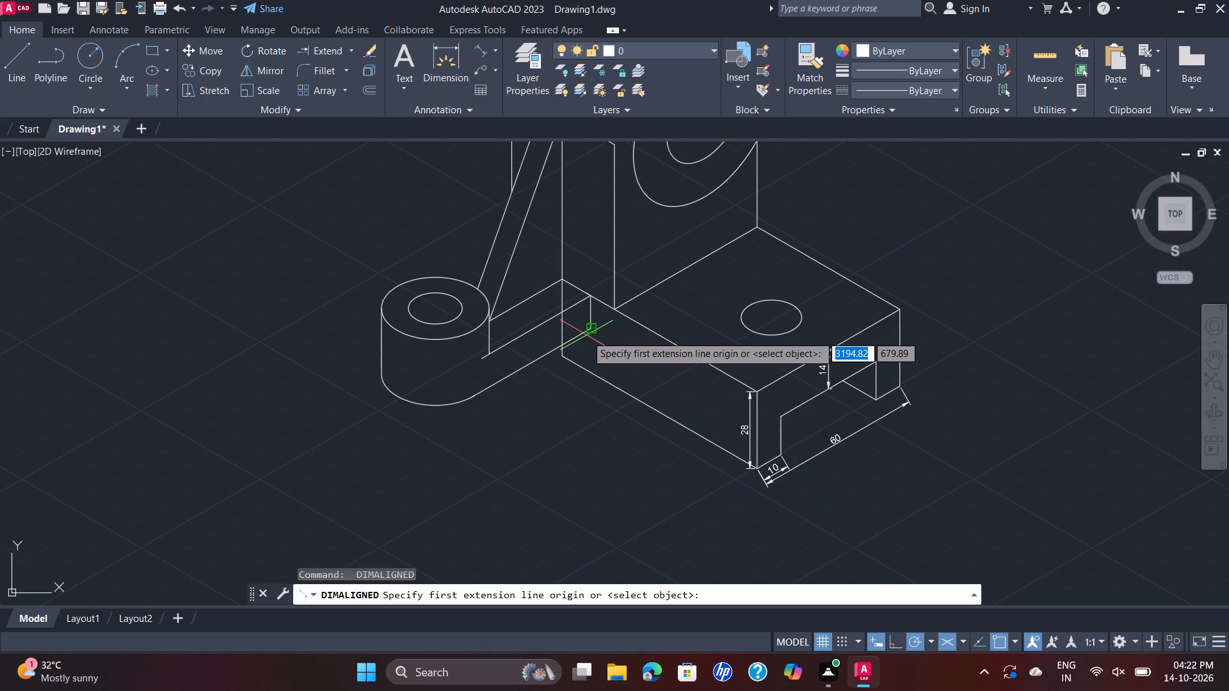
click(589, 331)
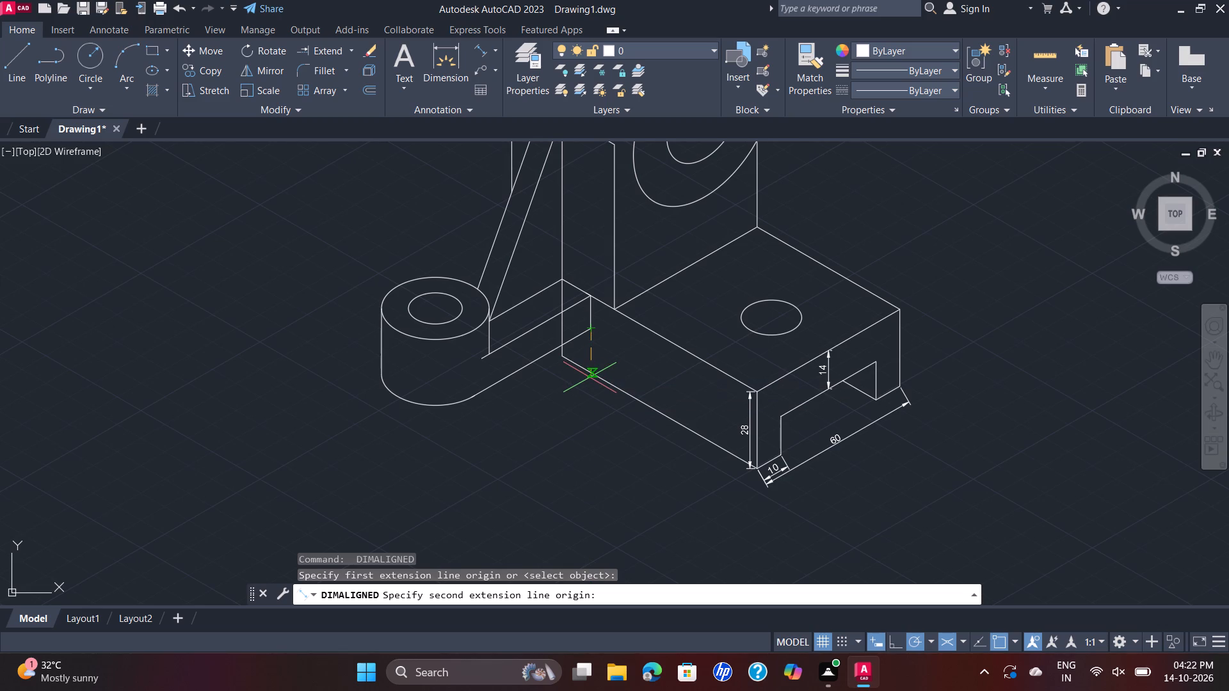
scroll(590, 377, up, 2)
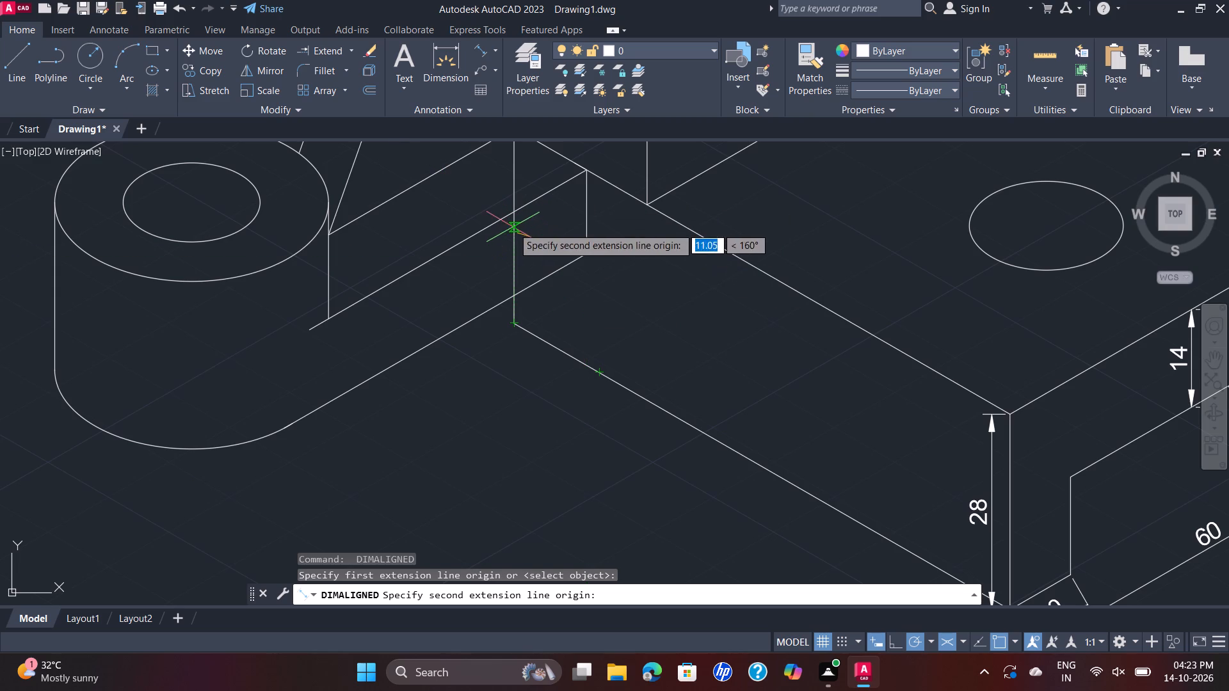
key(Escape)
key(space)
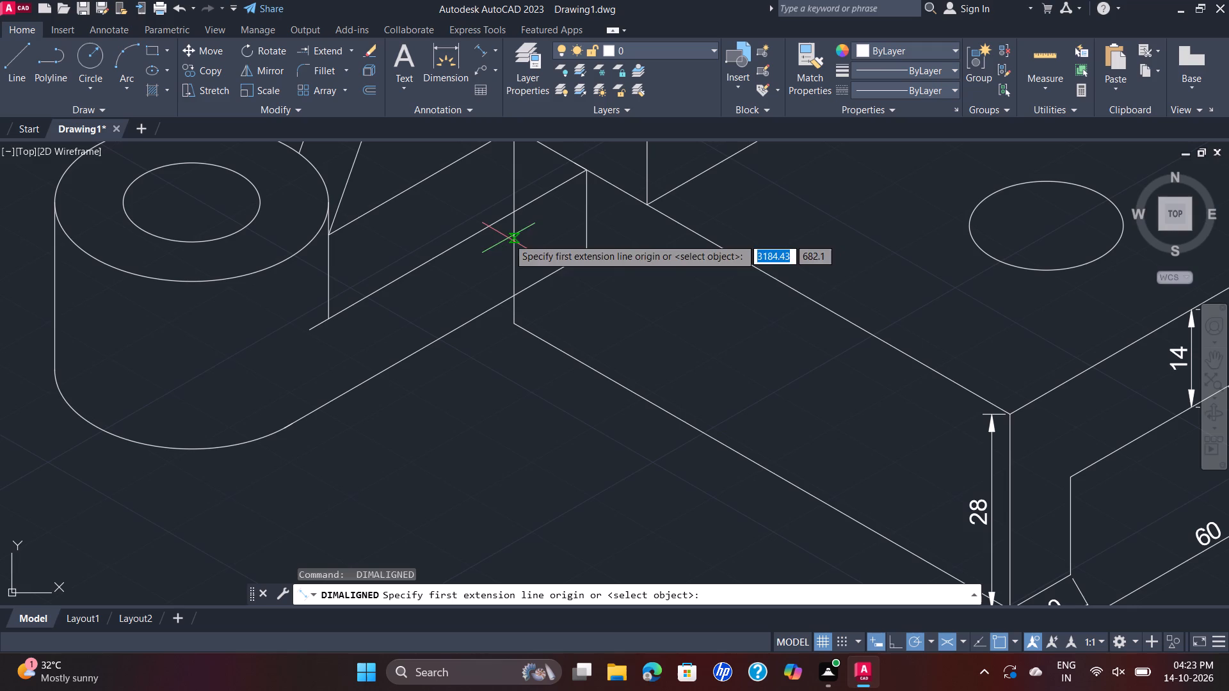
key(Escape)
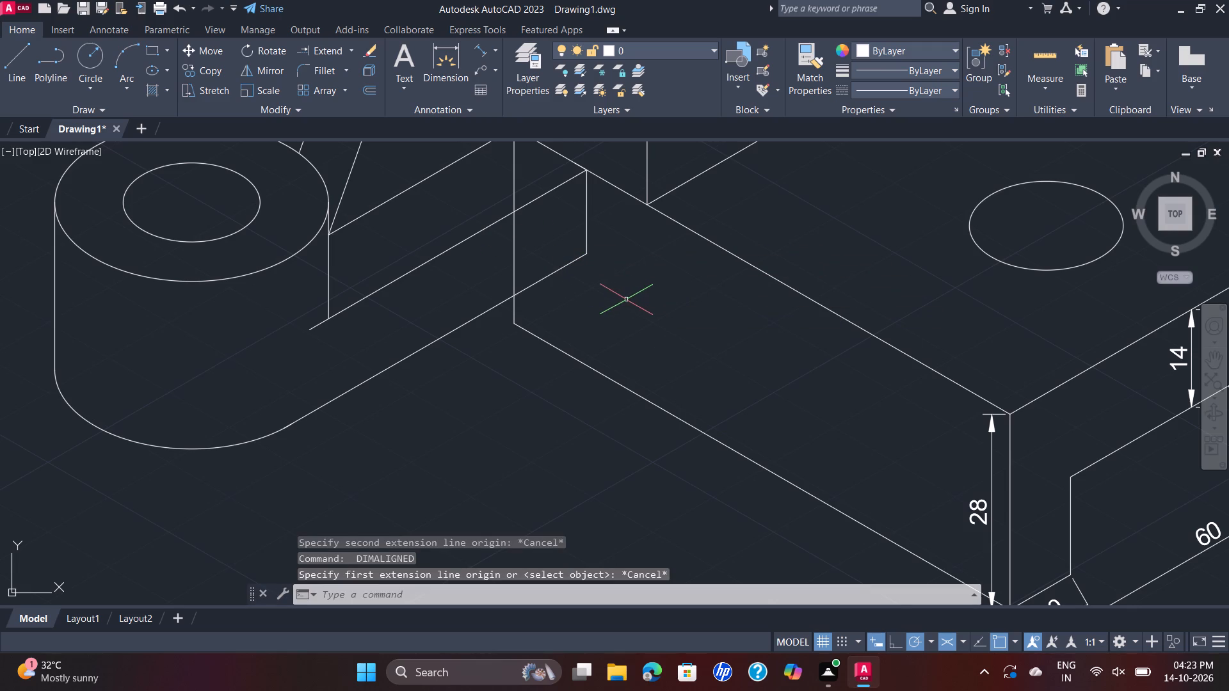
Dimension the vertical distance from the arm's lower corner on the base's side face straight down to the base's bottom edge.
scroll(676, 313, down, 4)
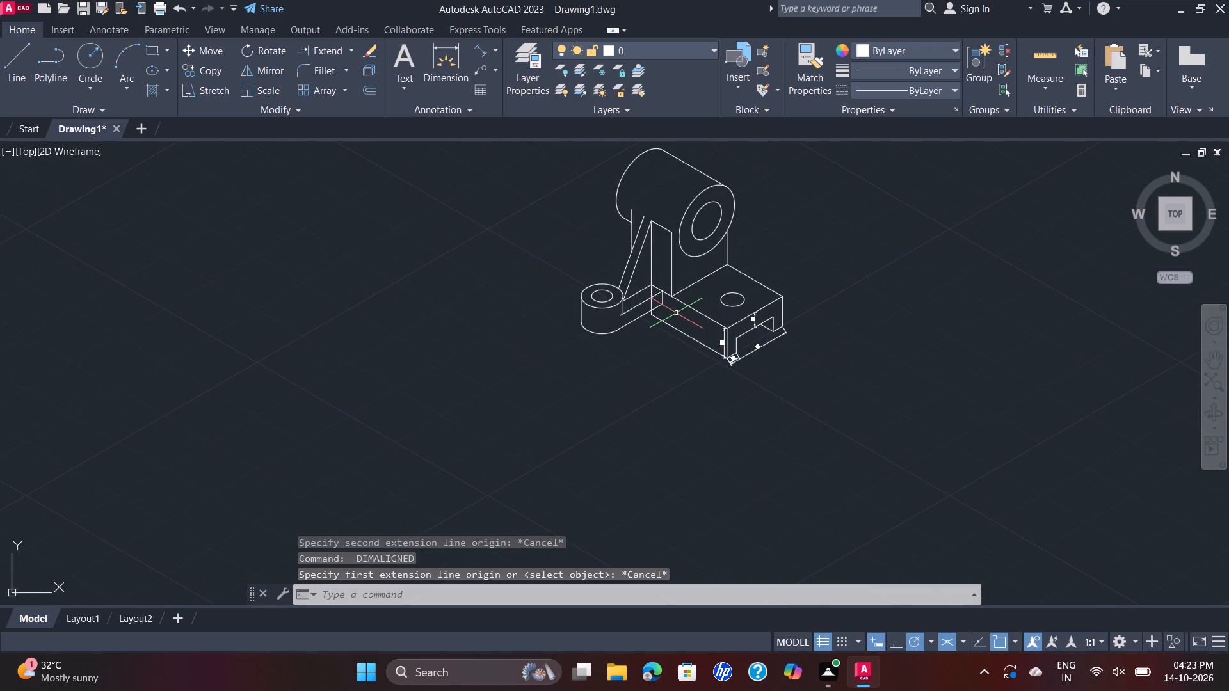
scroll(676, 313, up, 2)
middle_drag(676, 313, 673, 365)
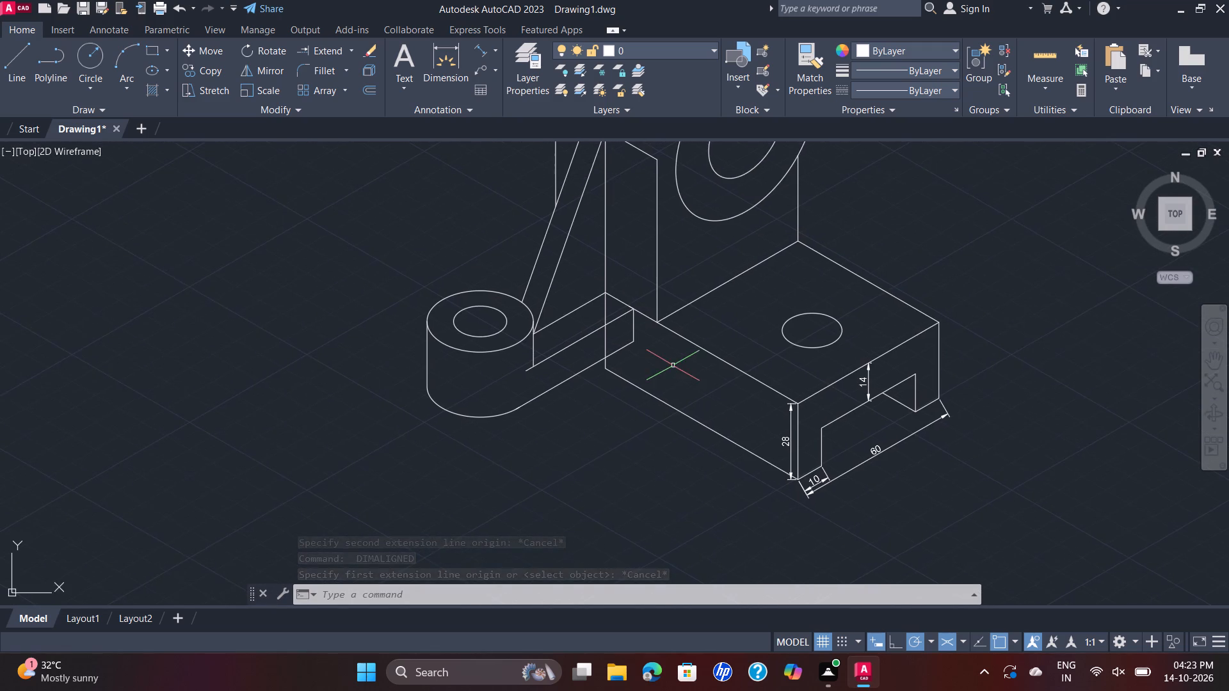
scroll(673, 365, up, 2)
scroll(673, 365, down, 1)
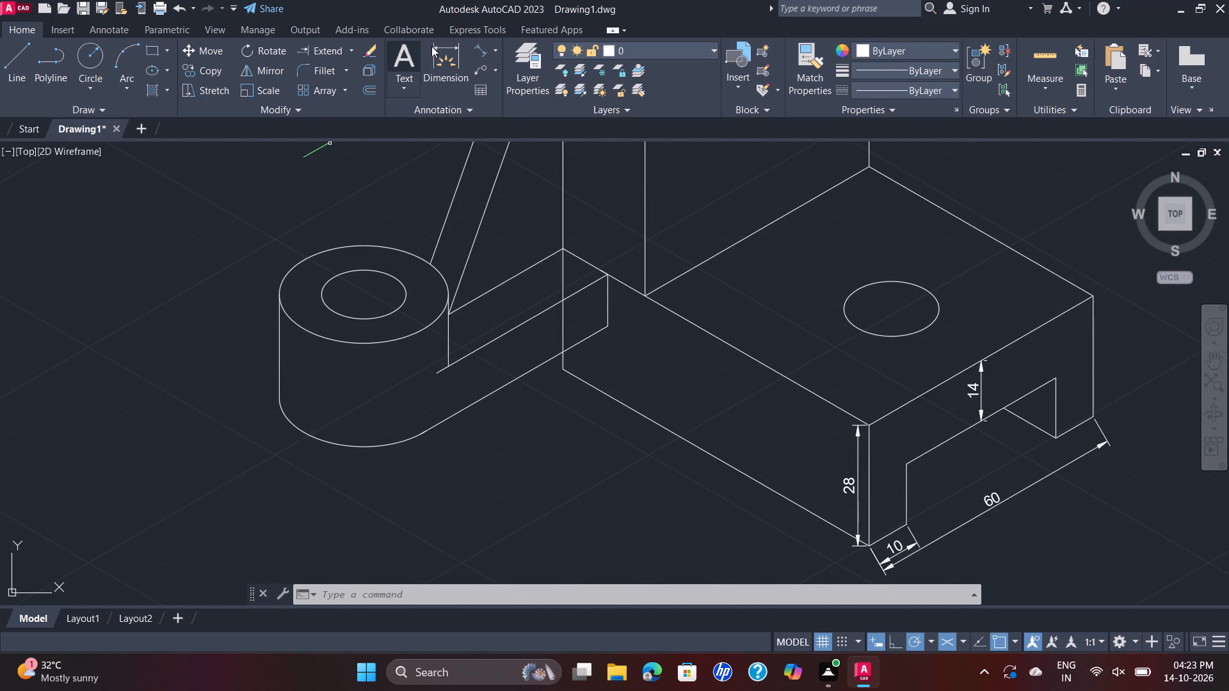
click(451, 51)
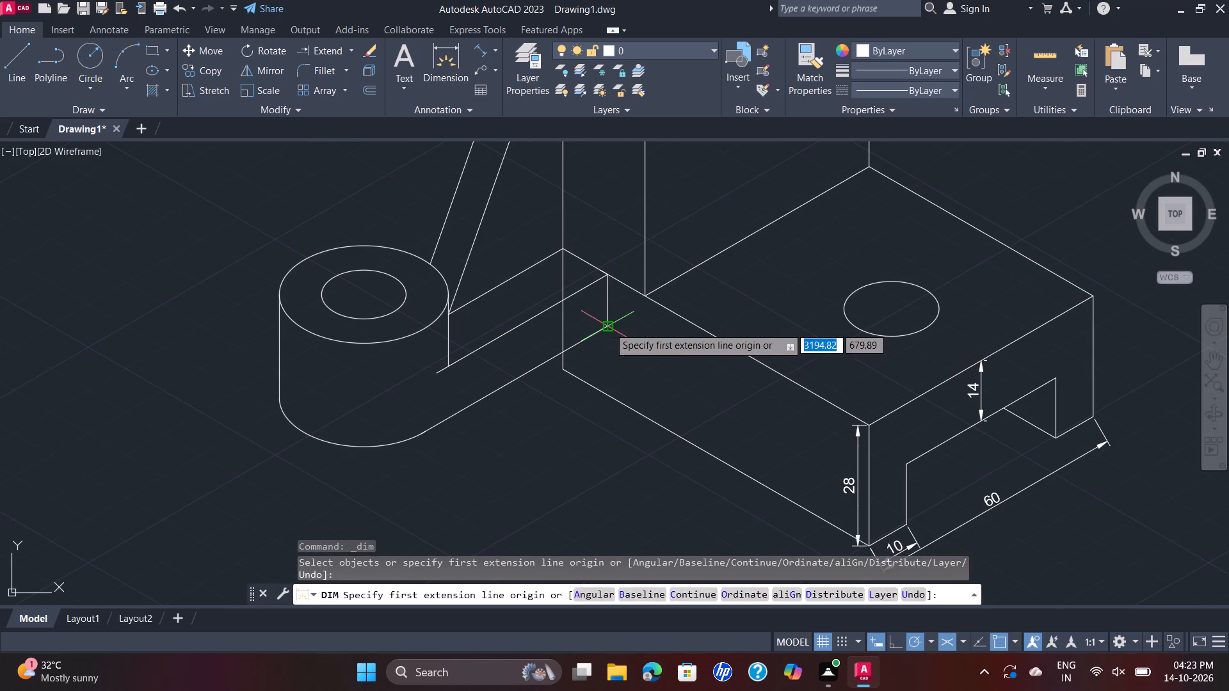
click(609, 327)
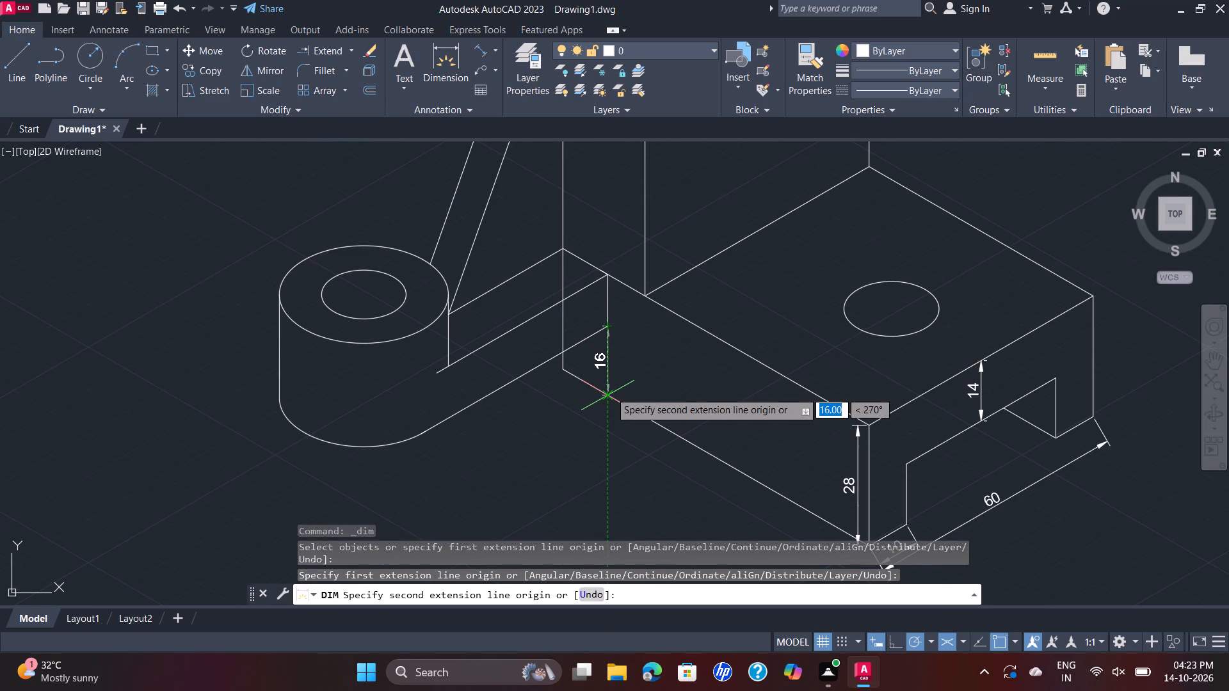
click(610, 392)
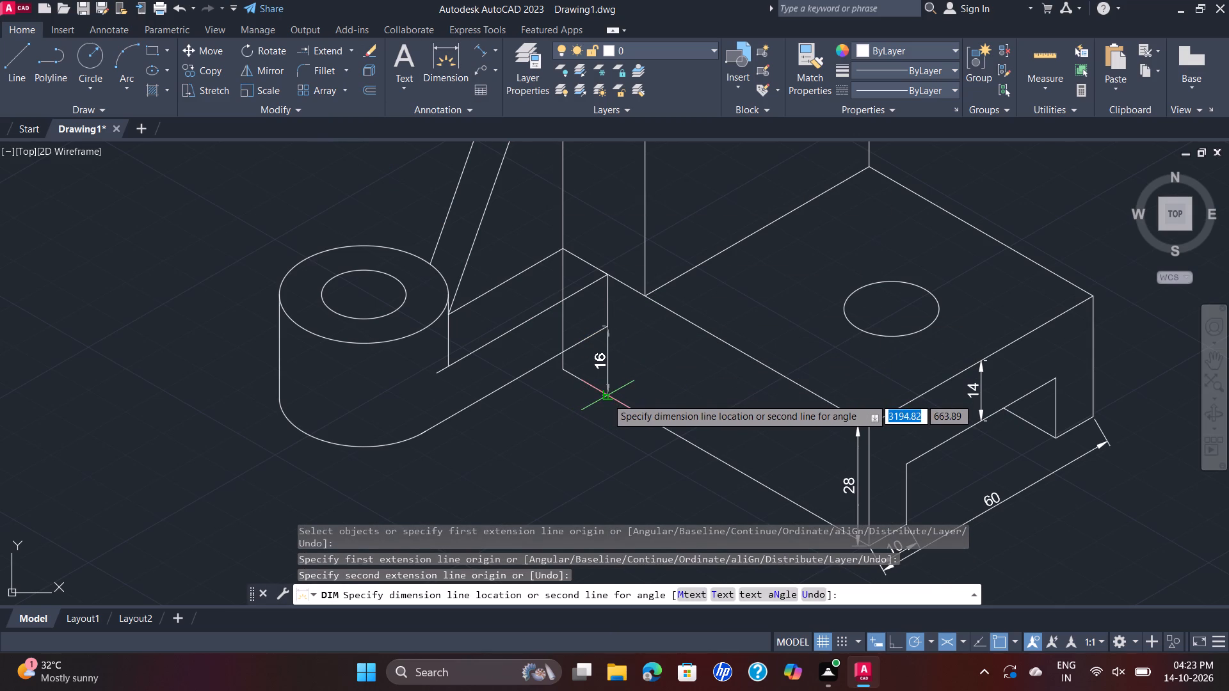
click(607, 398)
key(space)
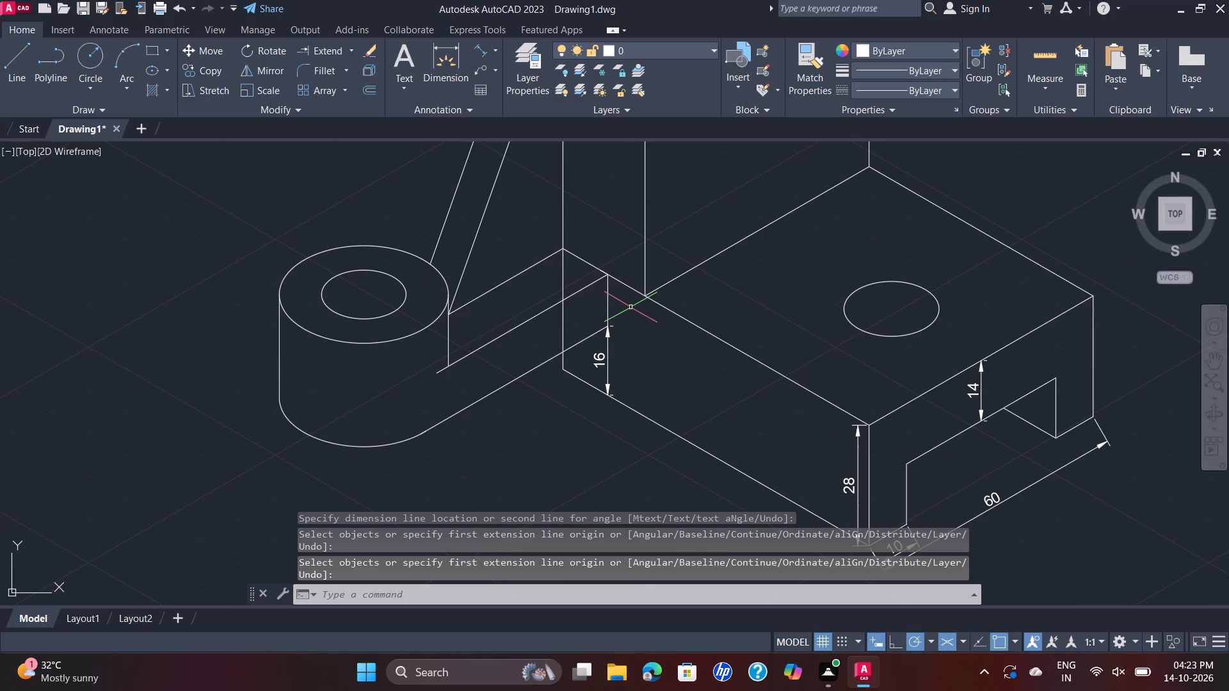
Dimension the arm's thickness along its vertical edge on the base's side face, in line with the dimension below it.
key(space)
click(609, 277)
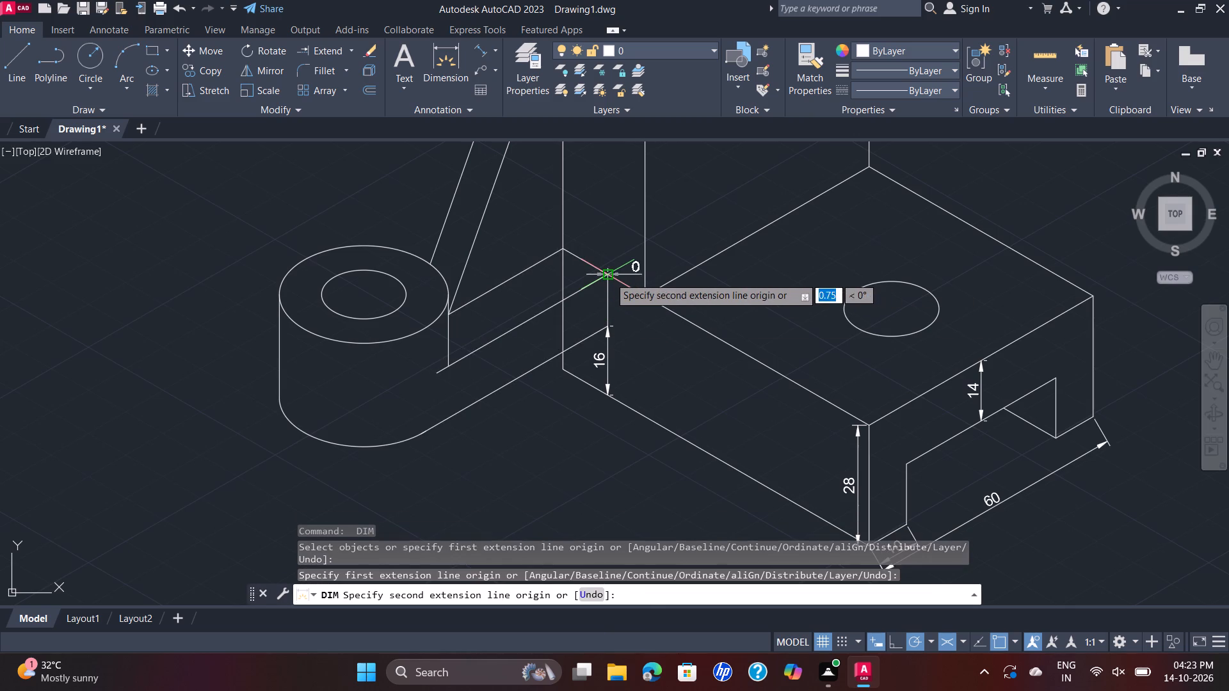
click(607, 328)
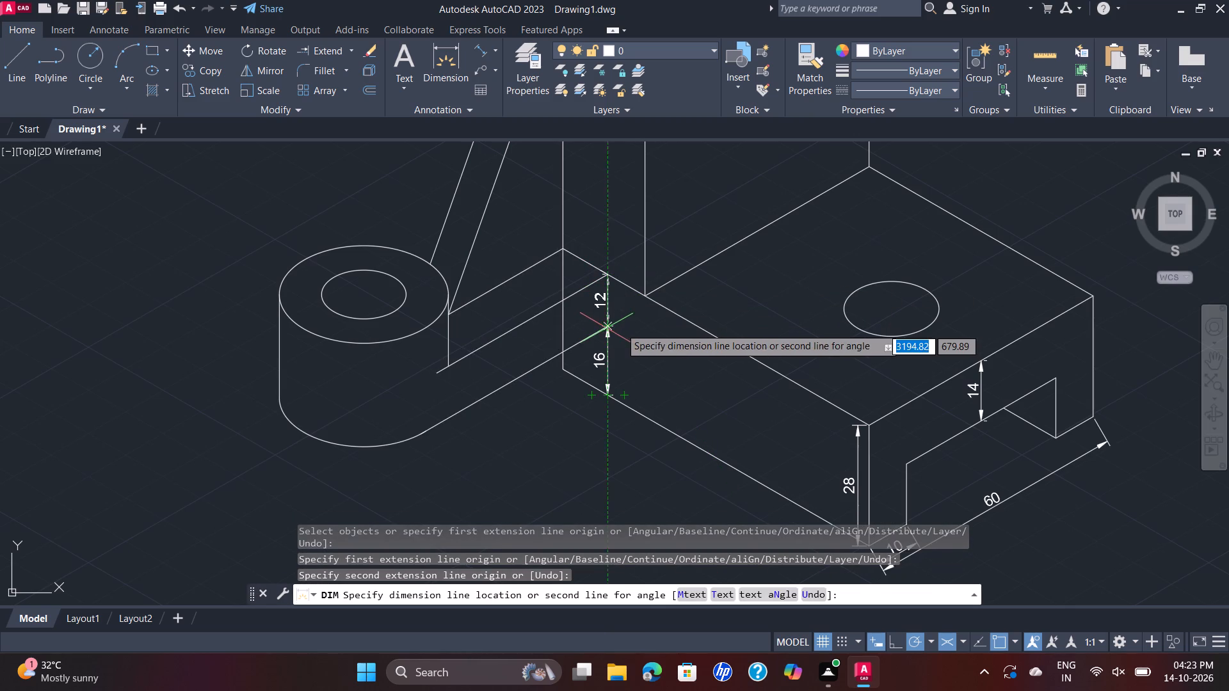
click(604, 345)
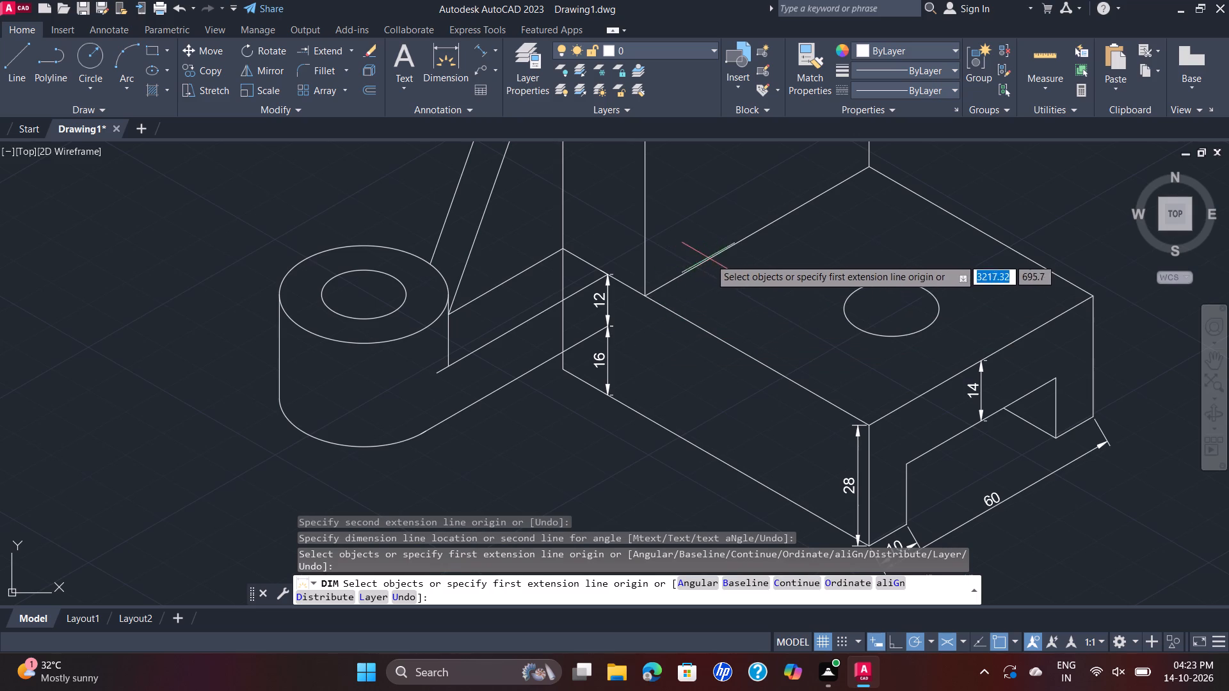
key(space)
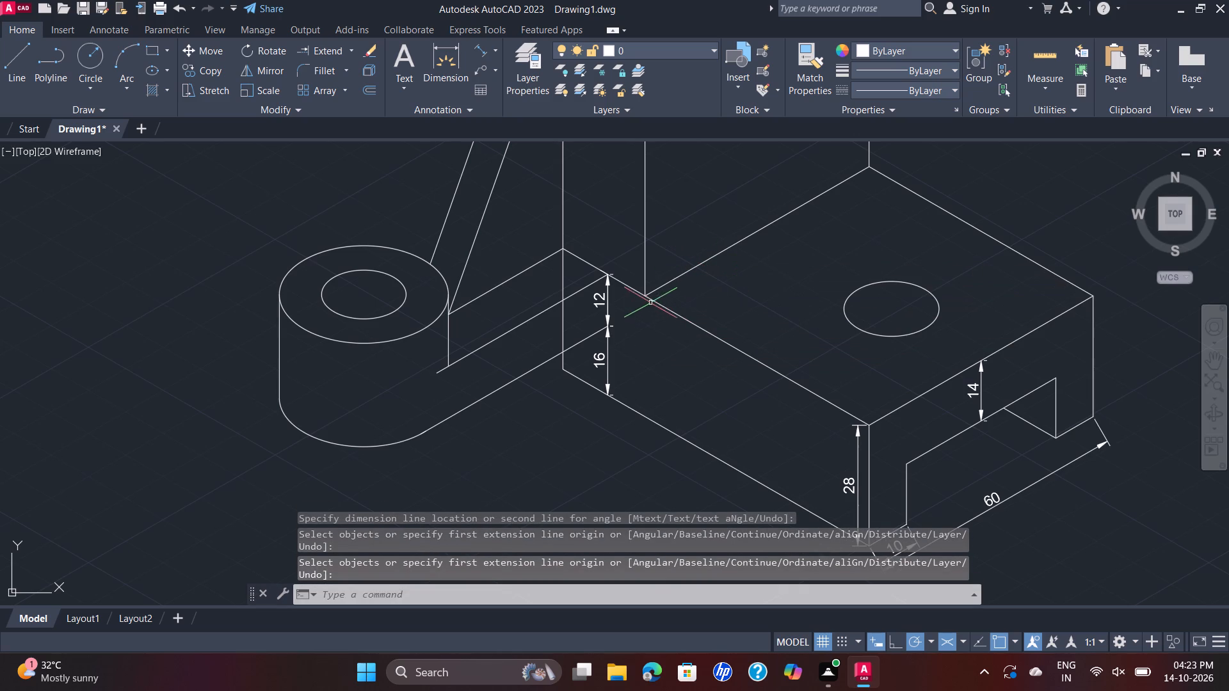
Add an aligned dimension along the foot of the upright plate across the base's top face, placed directly on that edge.
key(space)
middle_drag(741, 258, 751, 360)
scroll(741, 258, down, 1)
click(691, 383)
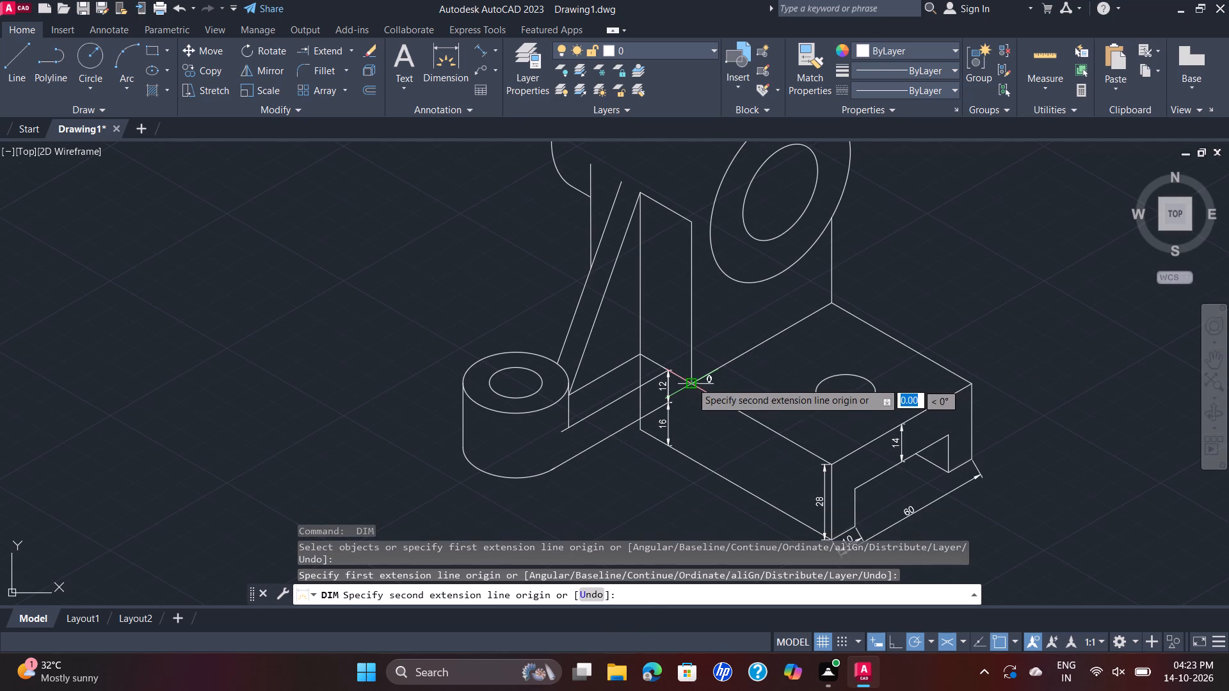
click(833, 302)
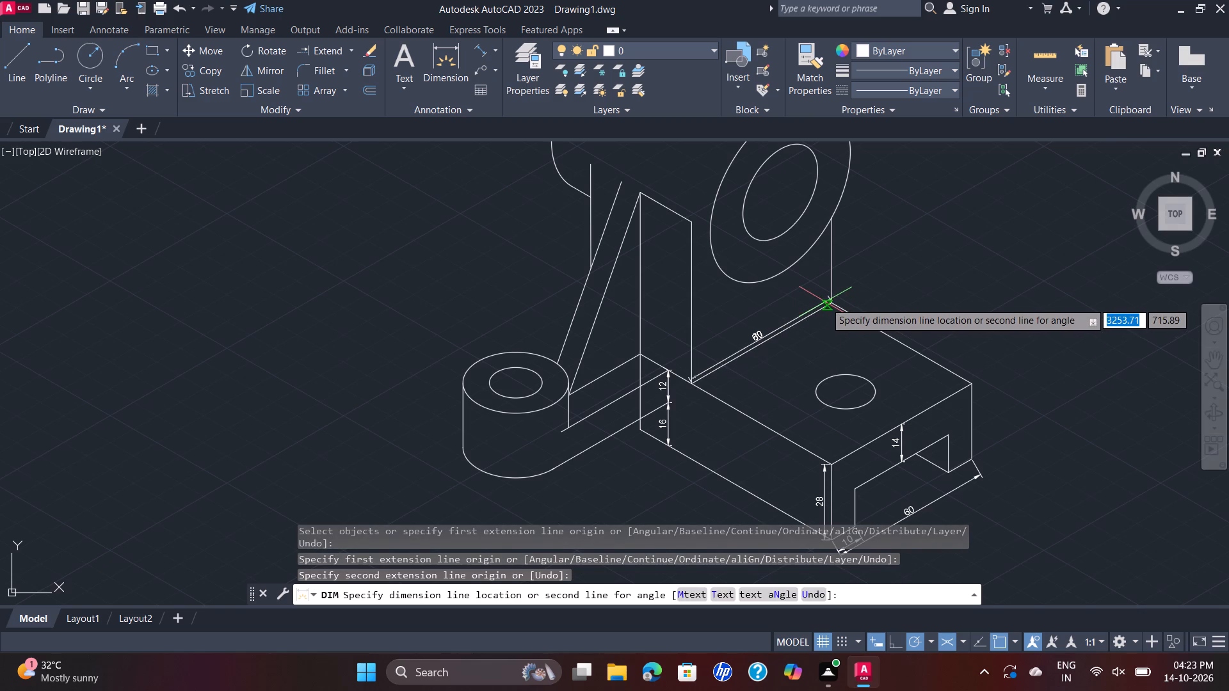
click(825, 302)
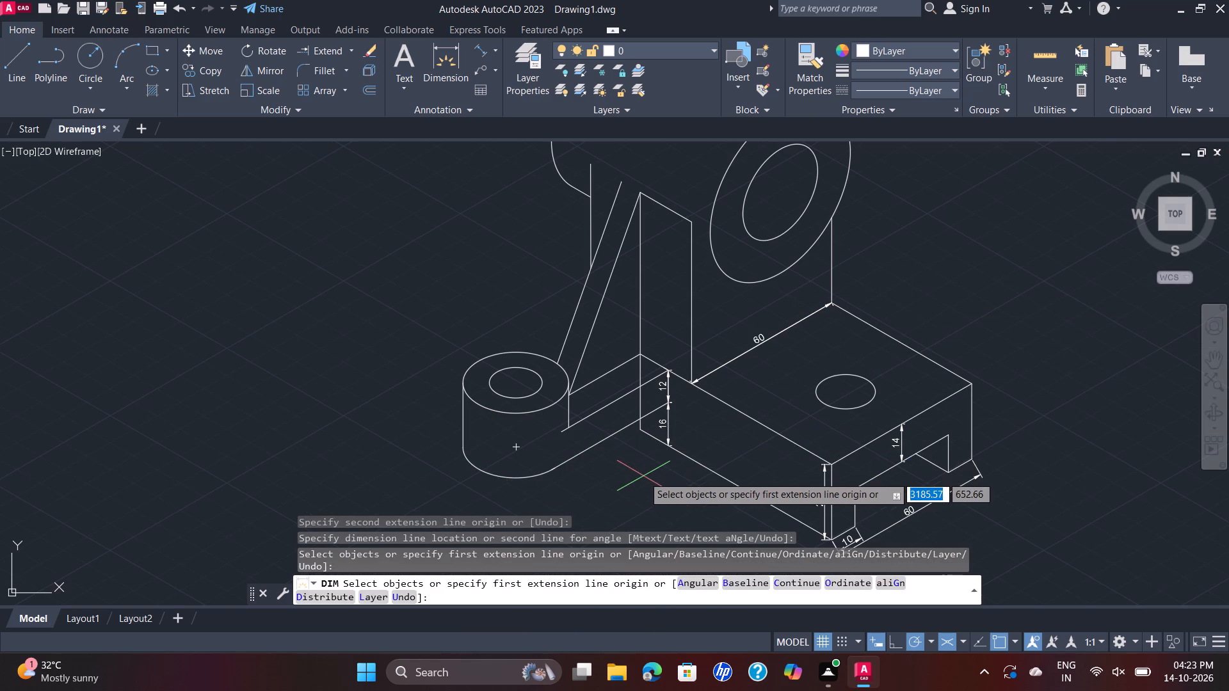
key(space)
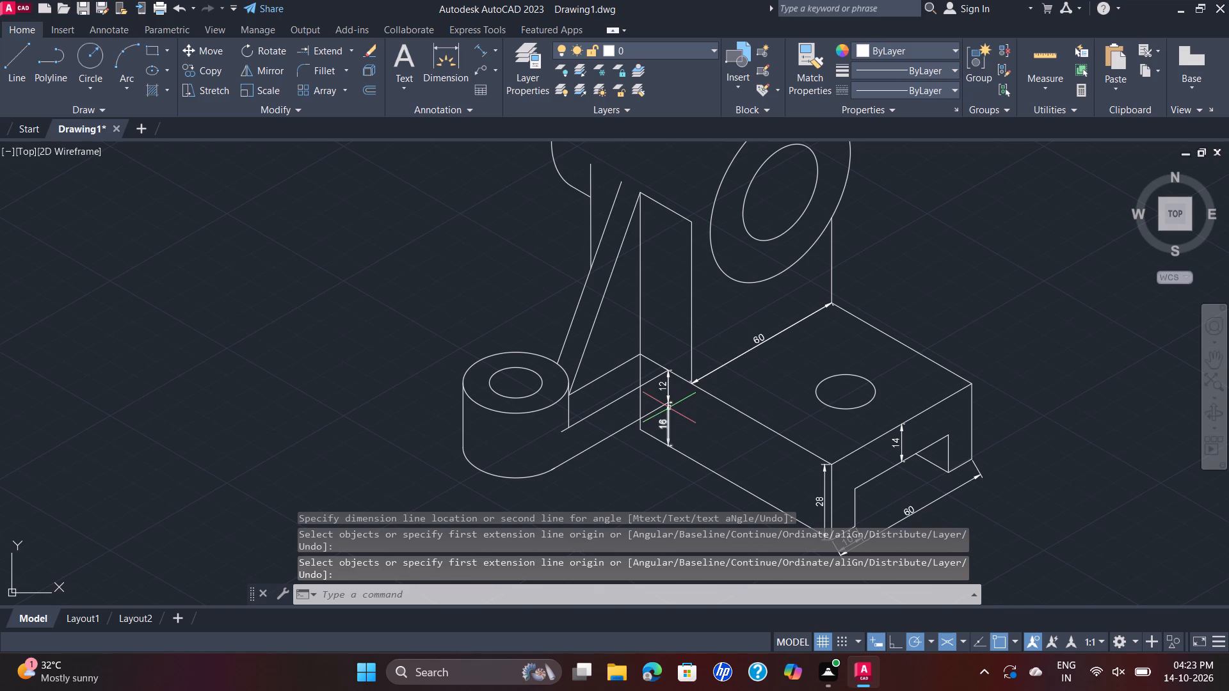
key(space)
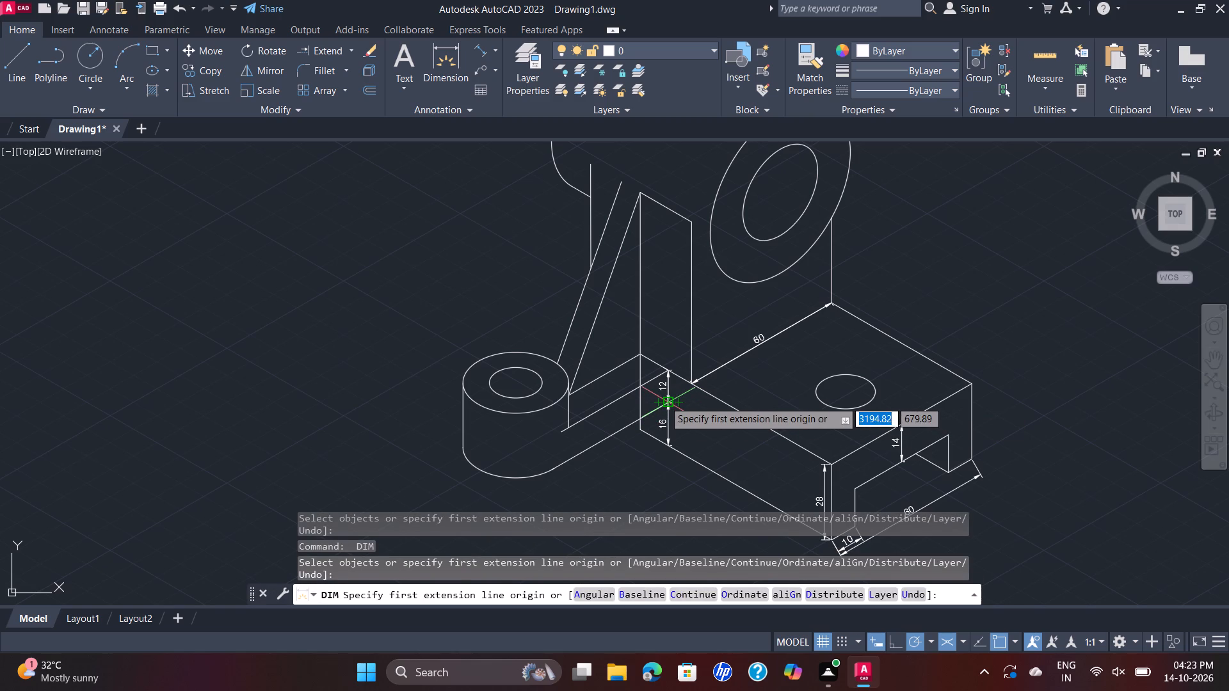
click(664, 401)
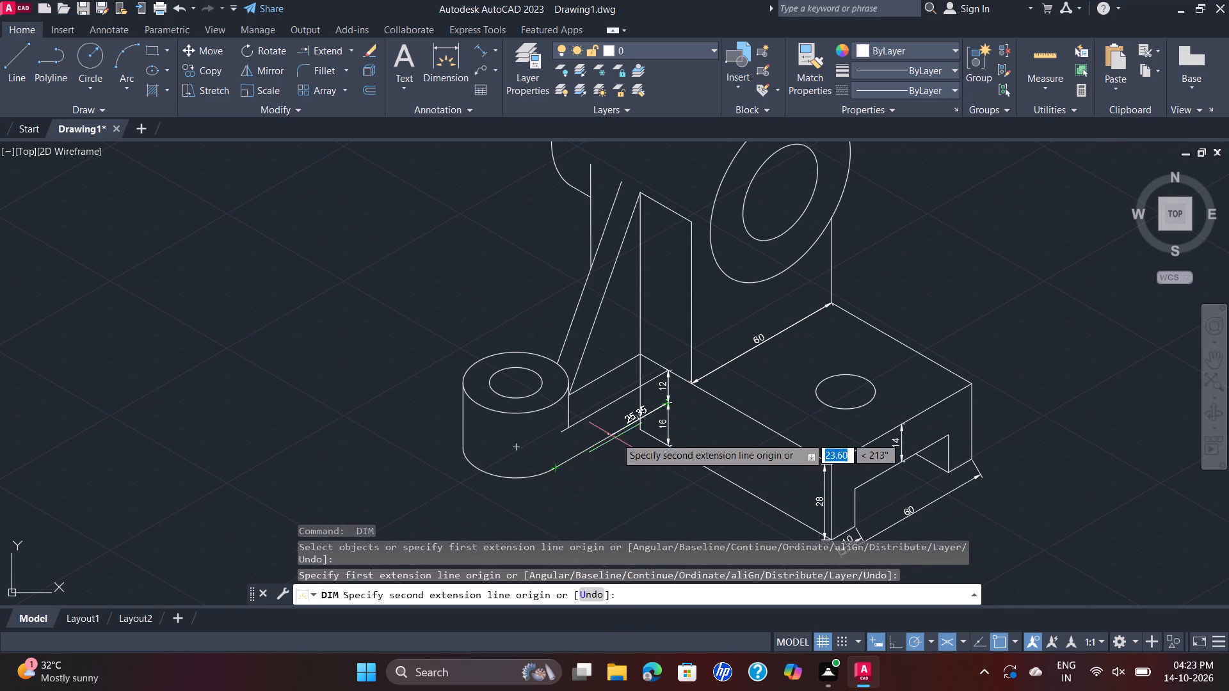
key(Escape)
Dimension the length of the side arm's lower edge from the round boss to the base's side face, placed just above the edge.
scroll(668, 404, up, 4)
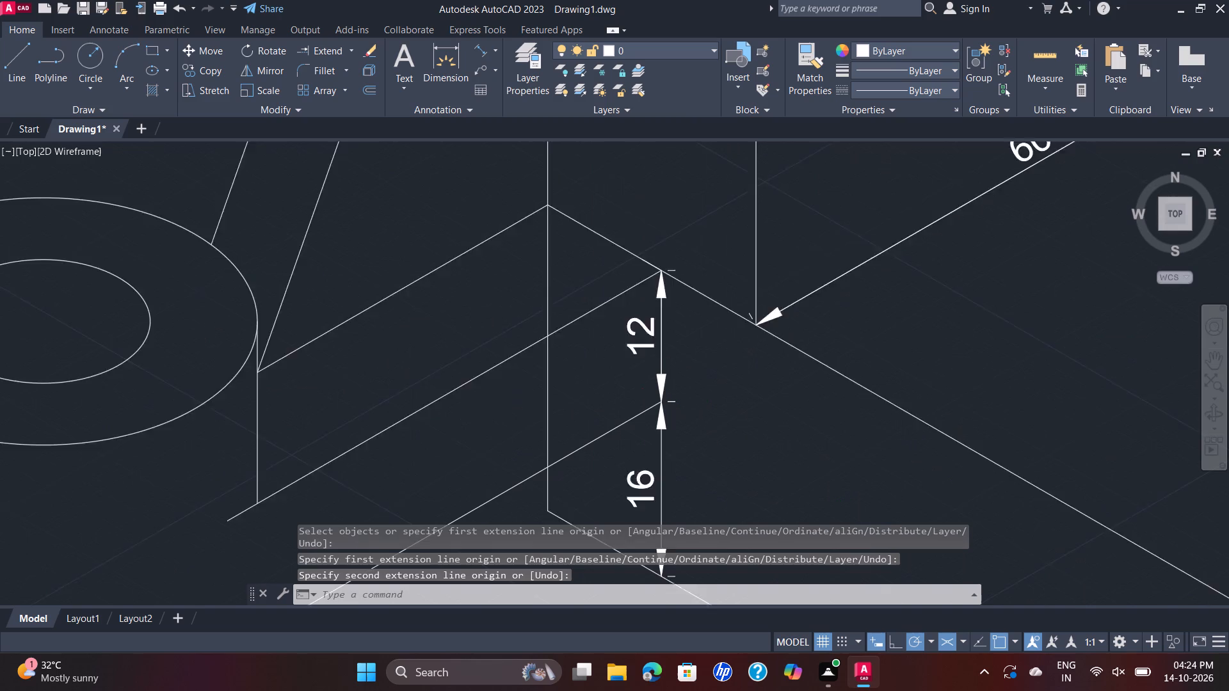
scroll(668, 404, up, 1)
scroll(668, 404, down, 3)
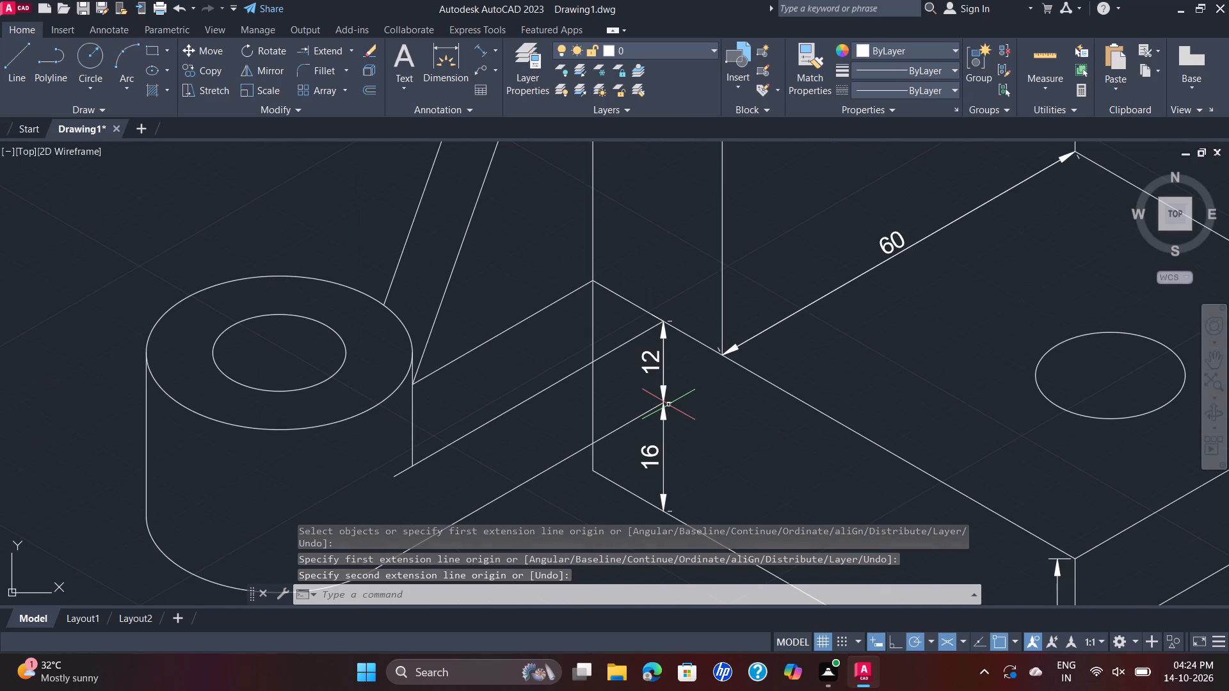
scroll(694, 399, down, 1)
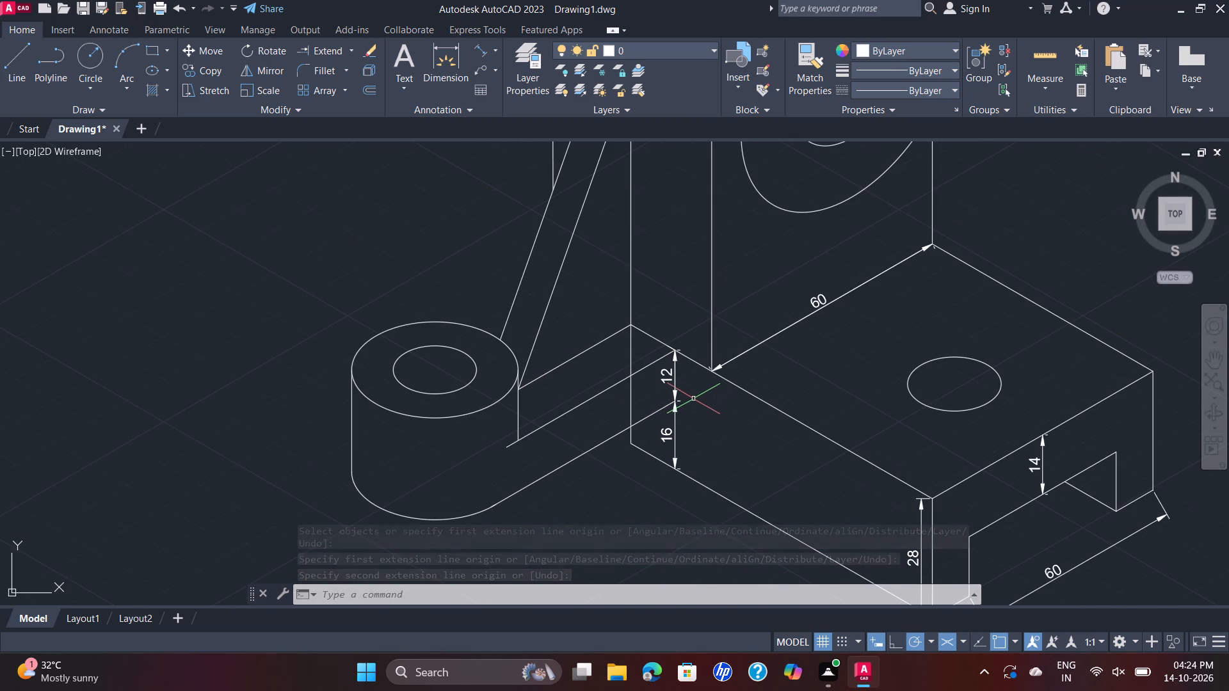
key(space)
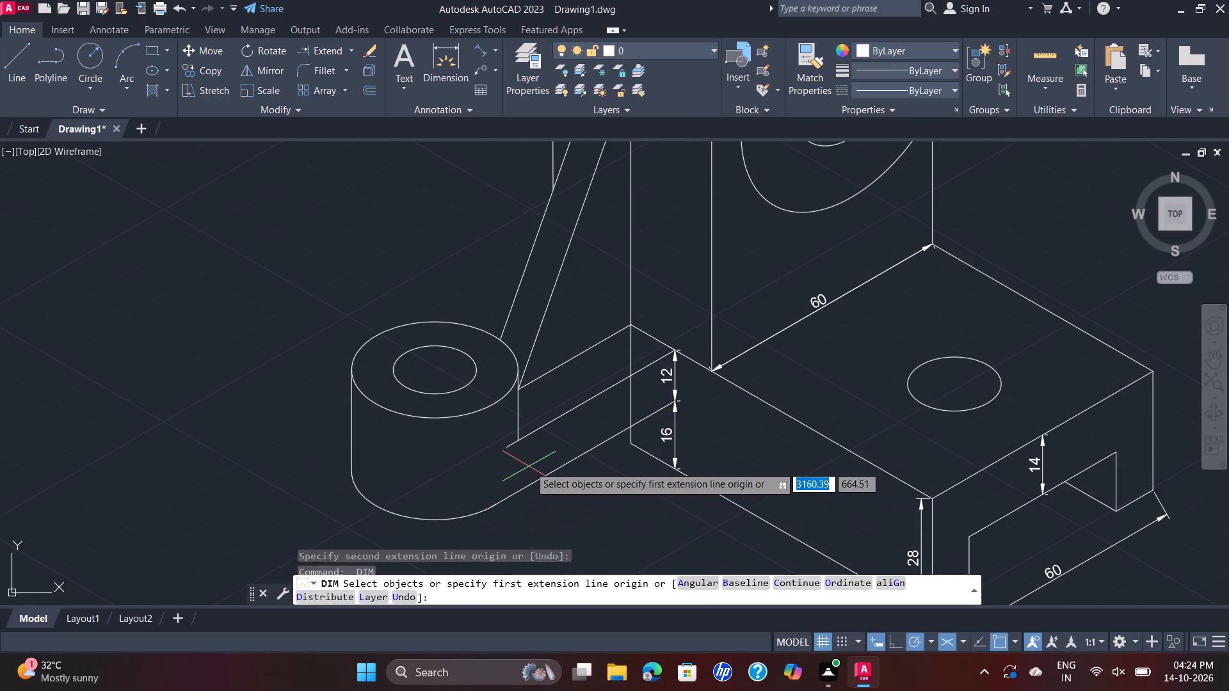
click(504, 500)
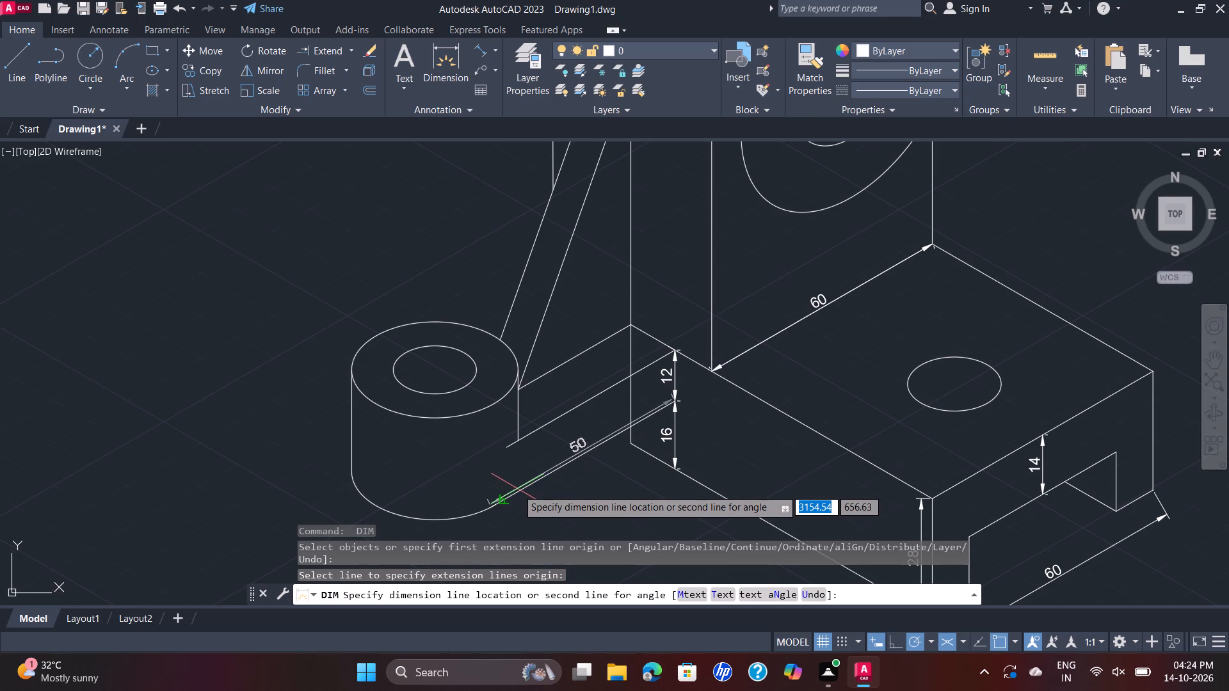
click(514, 488)
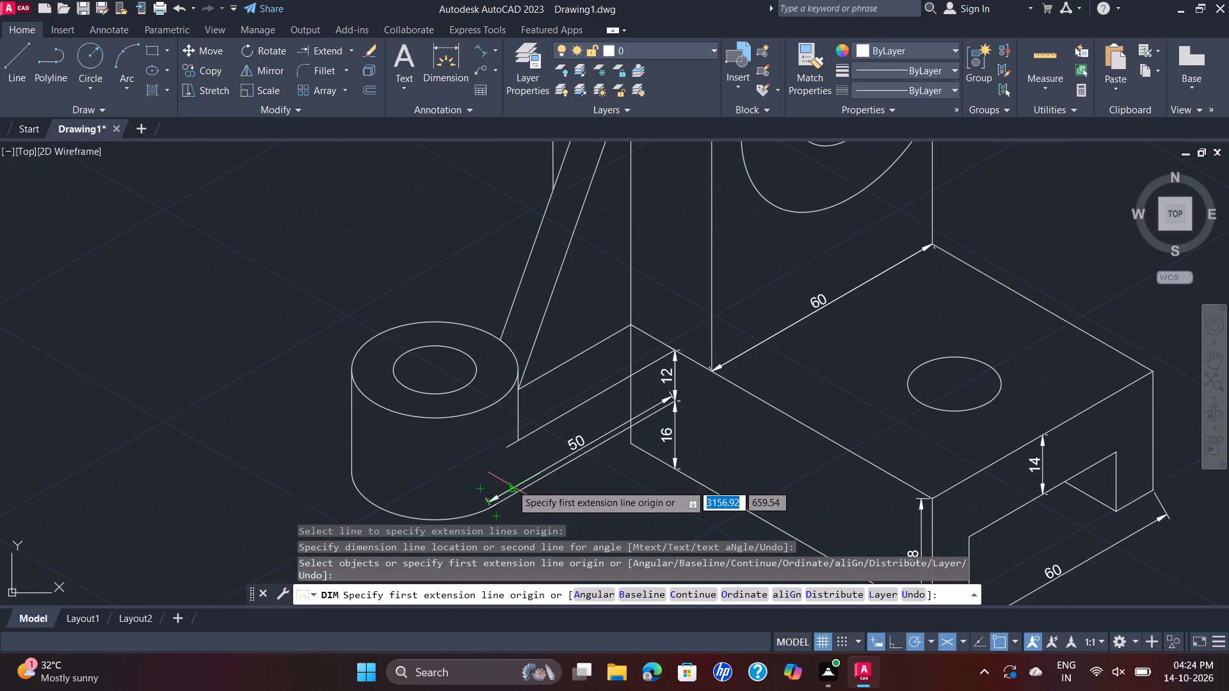
Add an aligned dimension for the upright plate's thickness between the top corners of its narrow side face, placed on the top edge.
scroll(511, 484, down, 1)
middle_drag(586, 466, 574, 404)
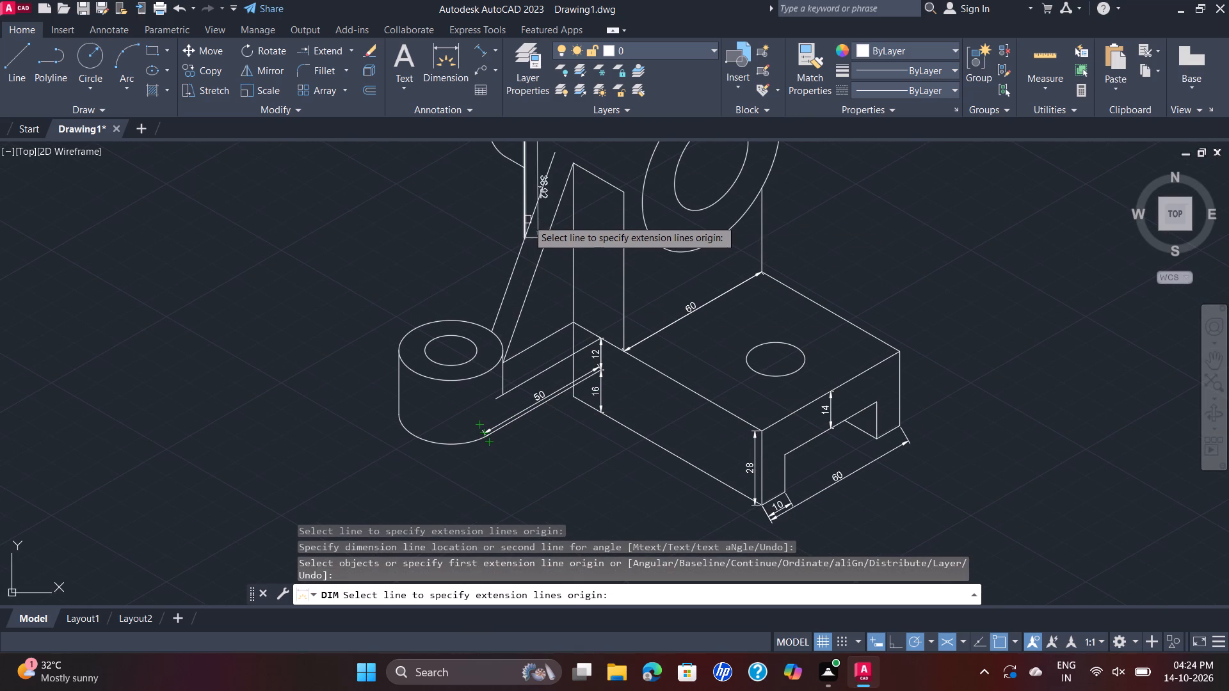
click(602, 183)
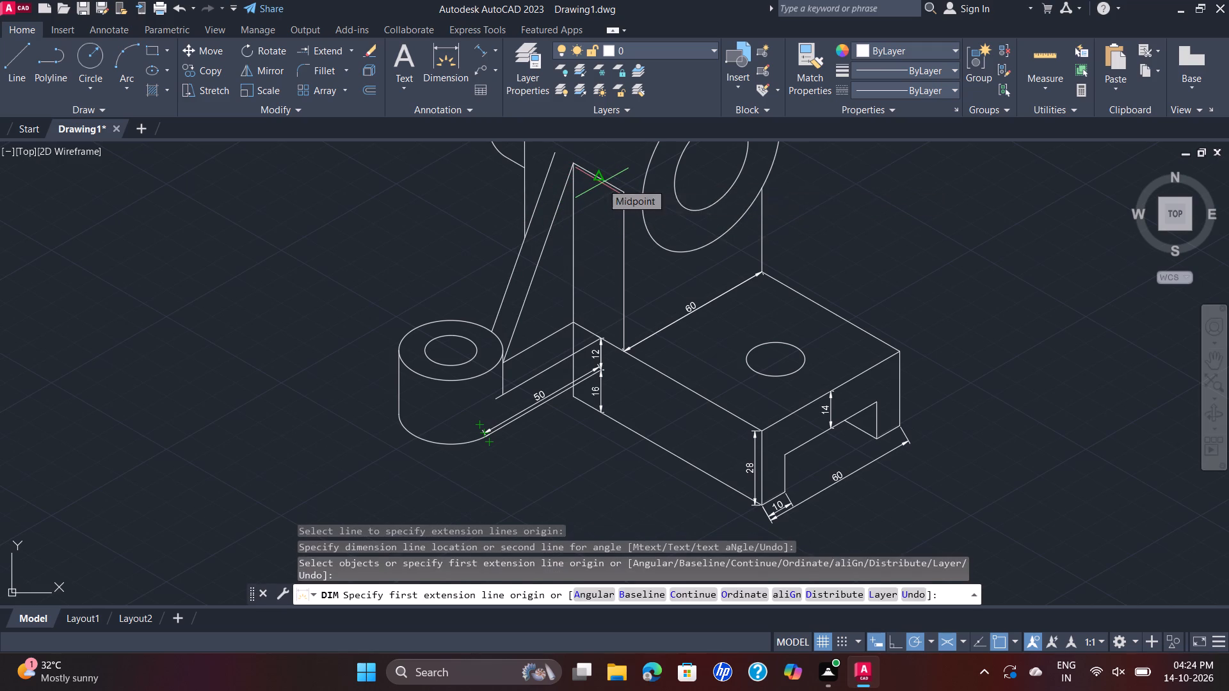
key(Escape)
key(space)
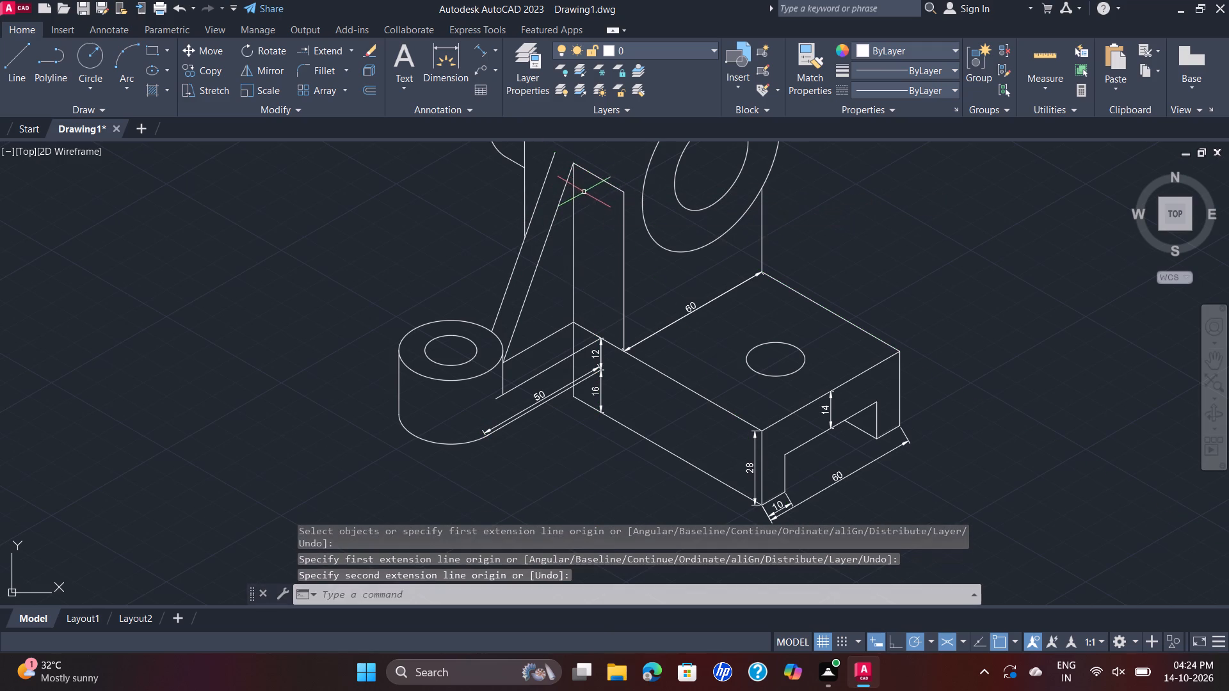
click(572, 165)
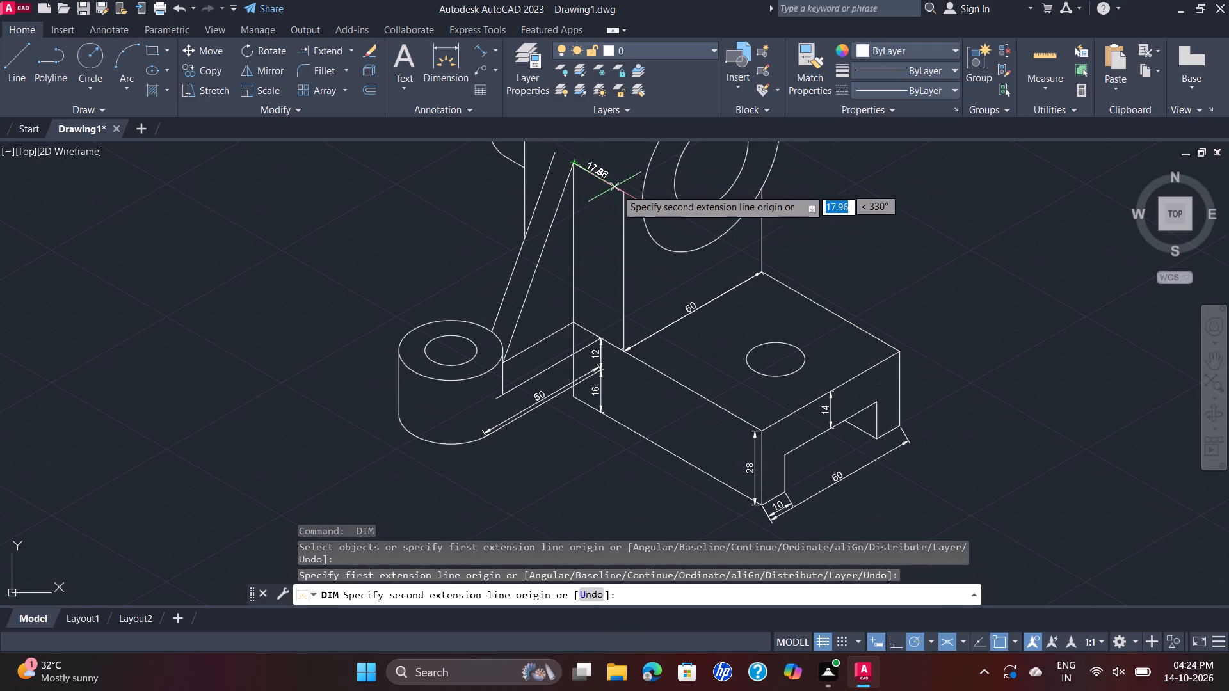
click(625, 193)
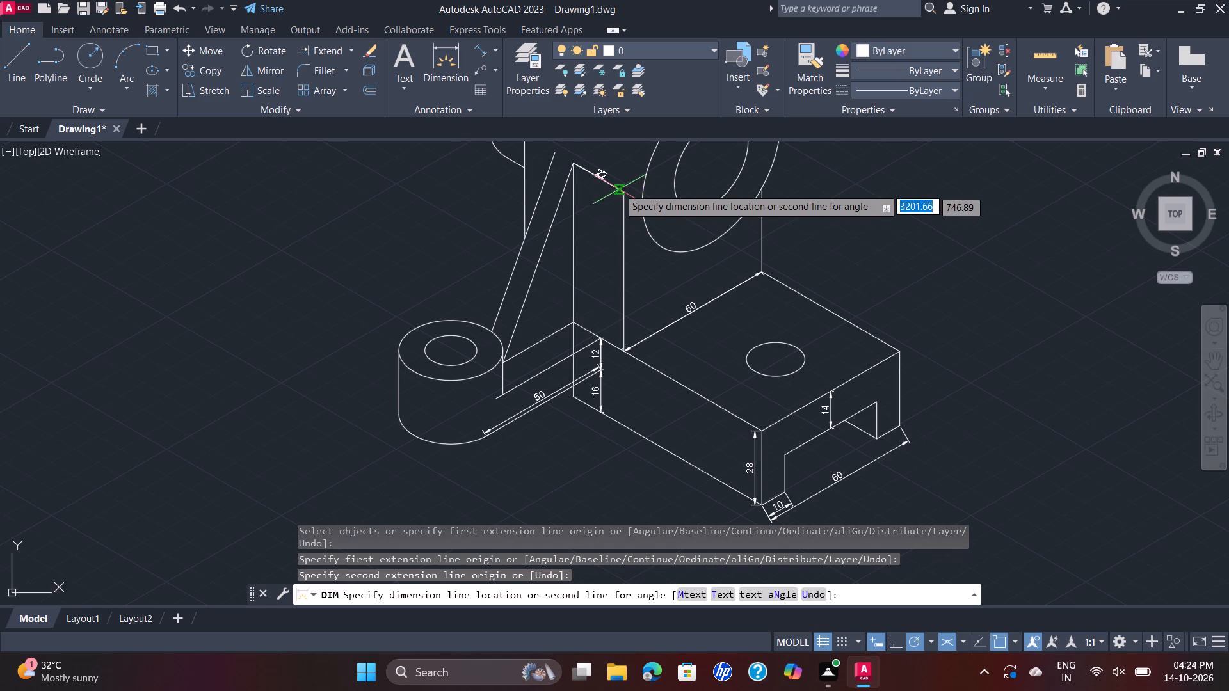
click(611, 184)
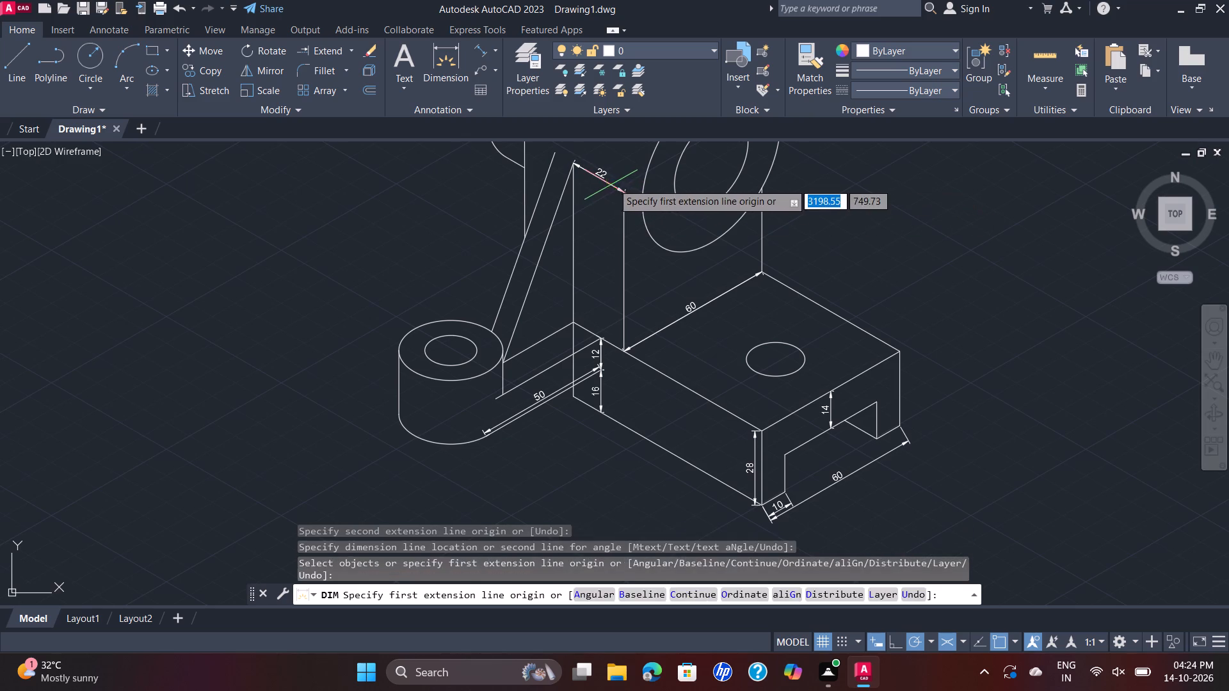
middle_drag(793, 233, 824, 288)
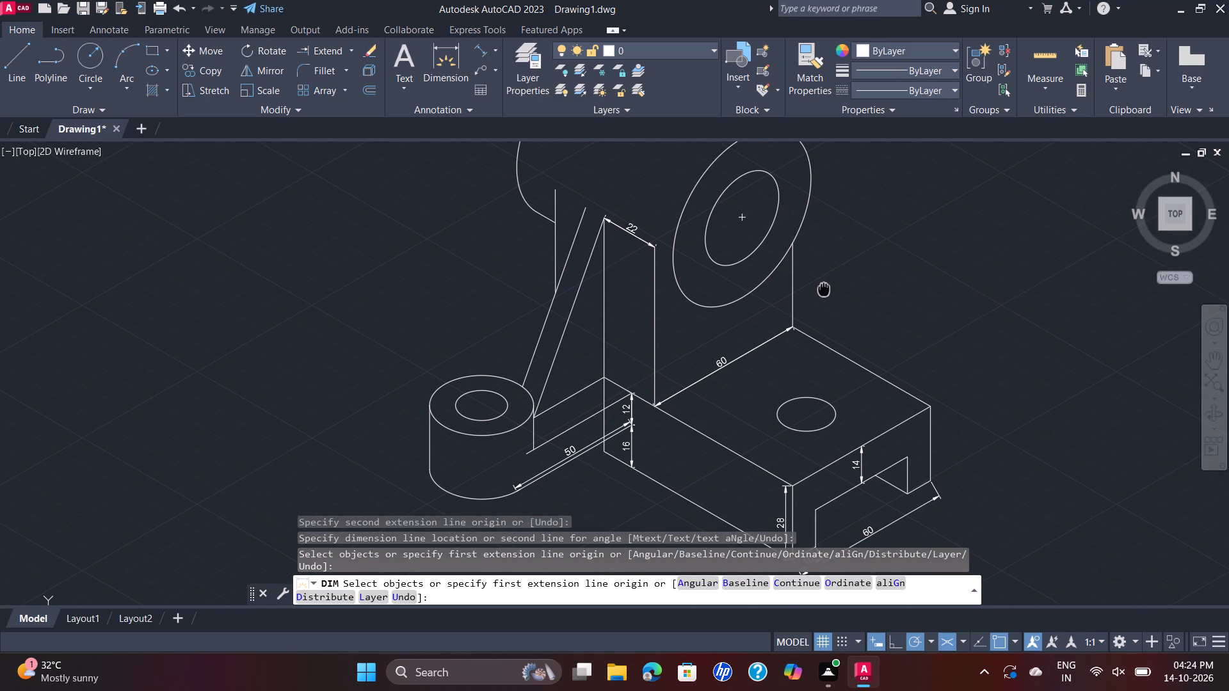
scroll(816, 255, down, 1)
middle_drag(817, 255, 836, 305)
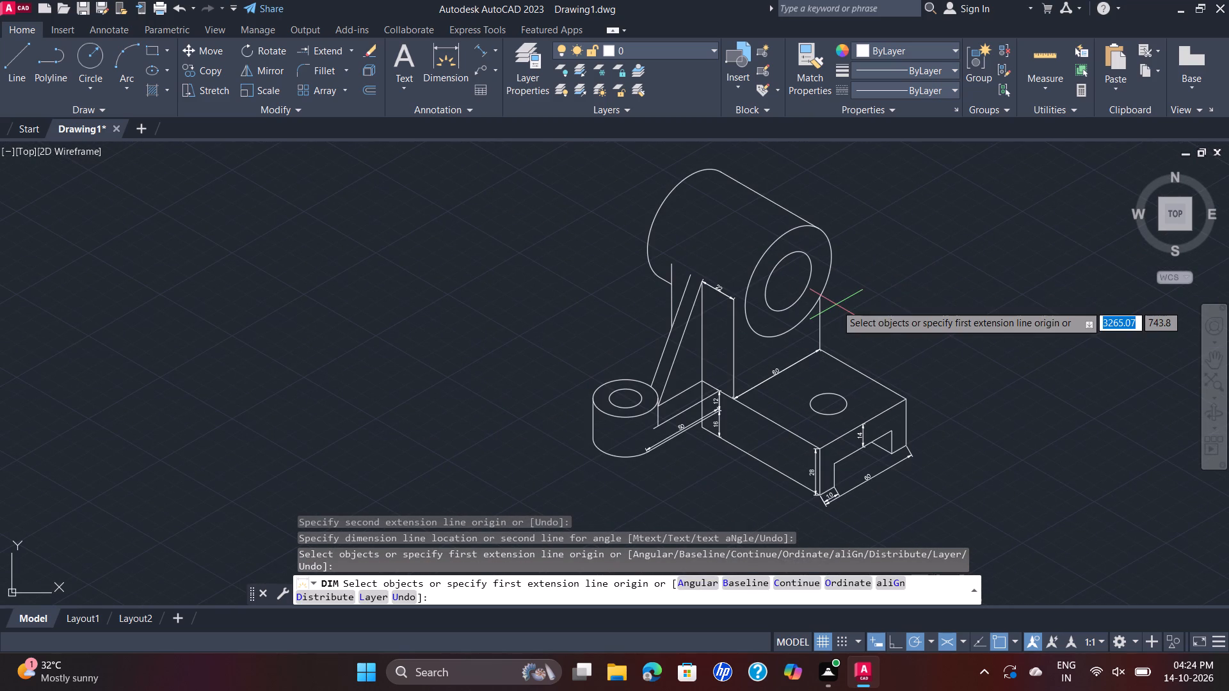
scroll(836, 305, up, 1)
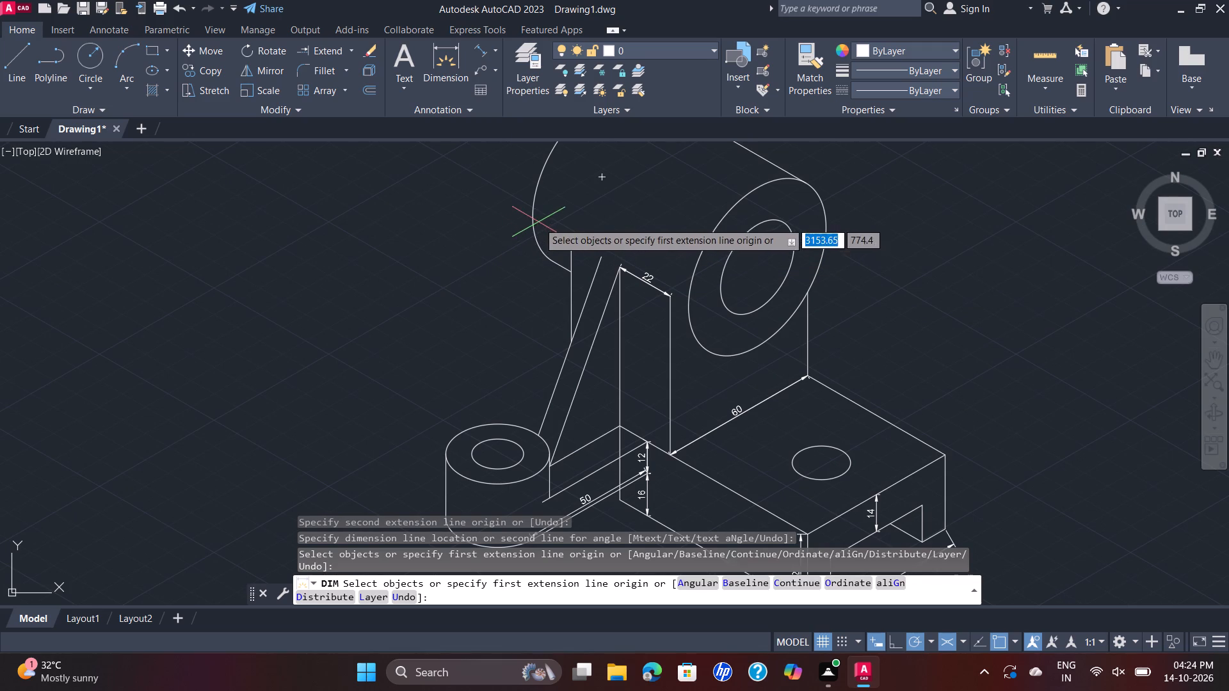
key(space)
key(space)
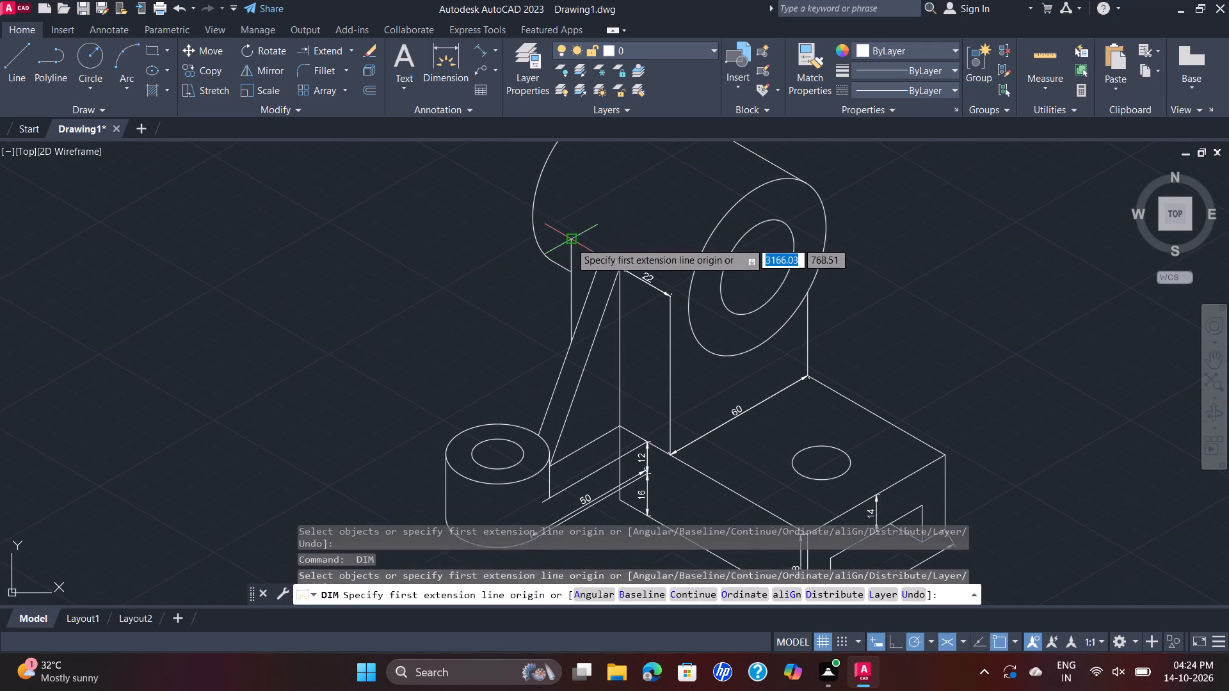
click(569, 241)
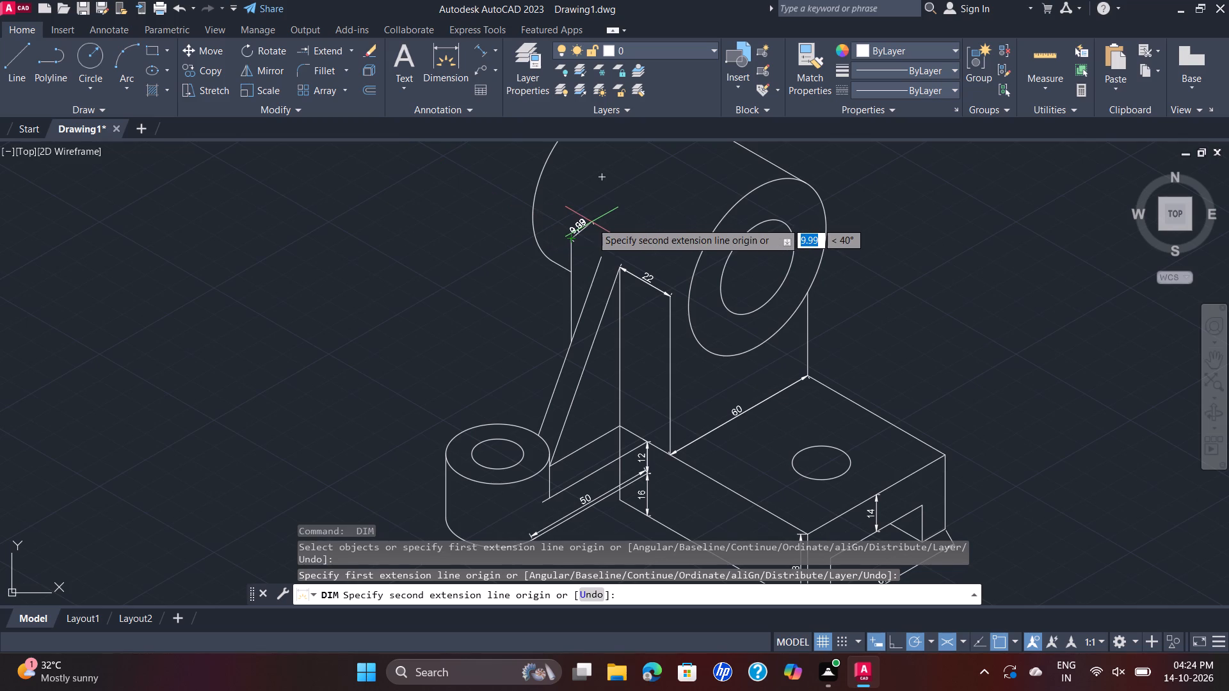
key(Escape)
Dimension the sloping rib's thickness between the top ends of its two edges, in line with the plate thickness dimension.
key(space)
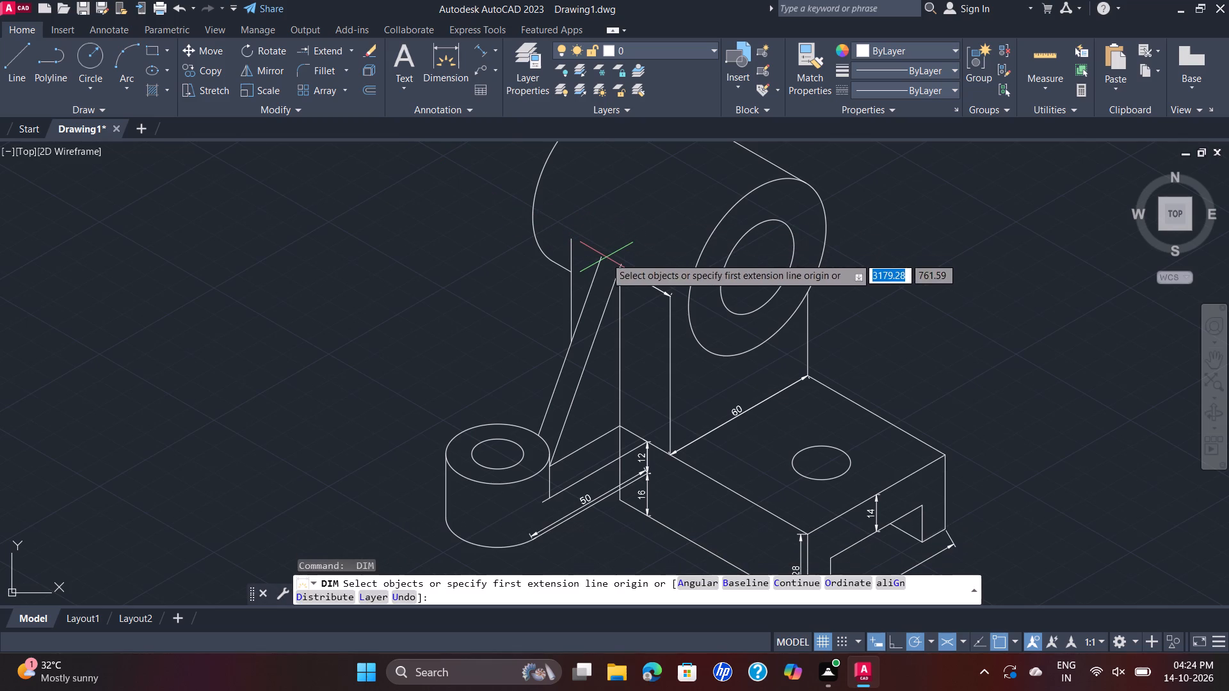
click(601, 257)
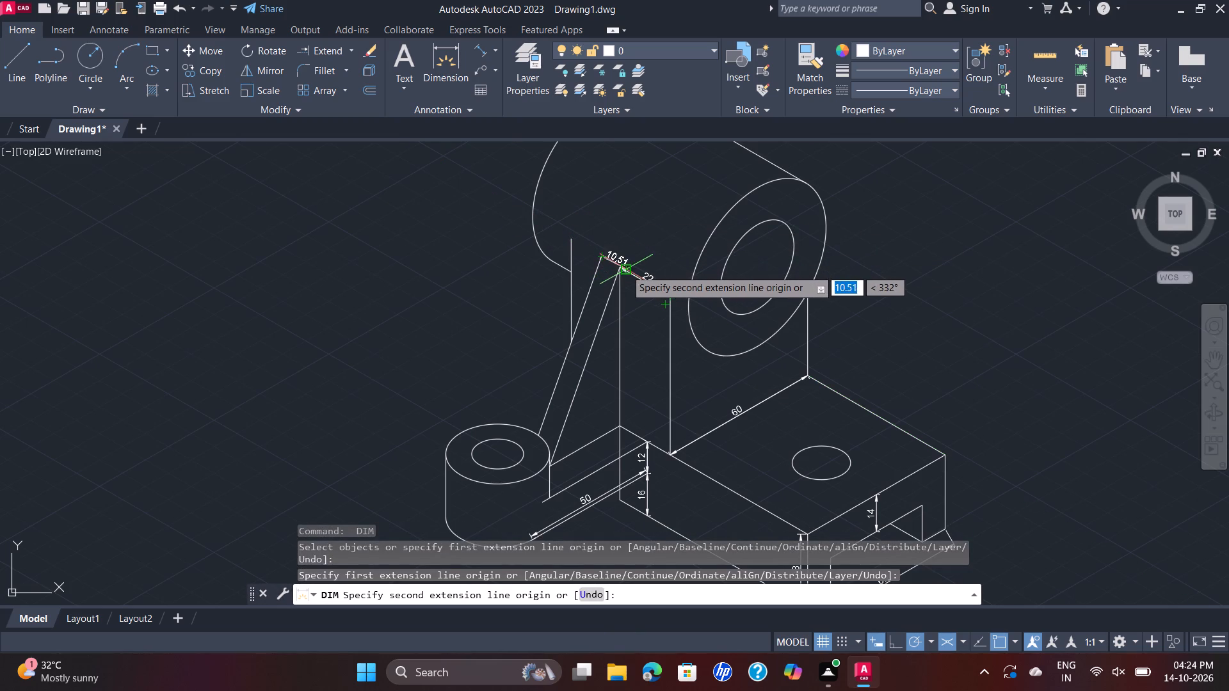
scroll(622, 262, up, 2)
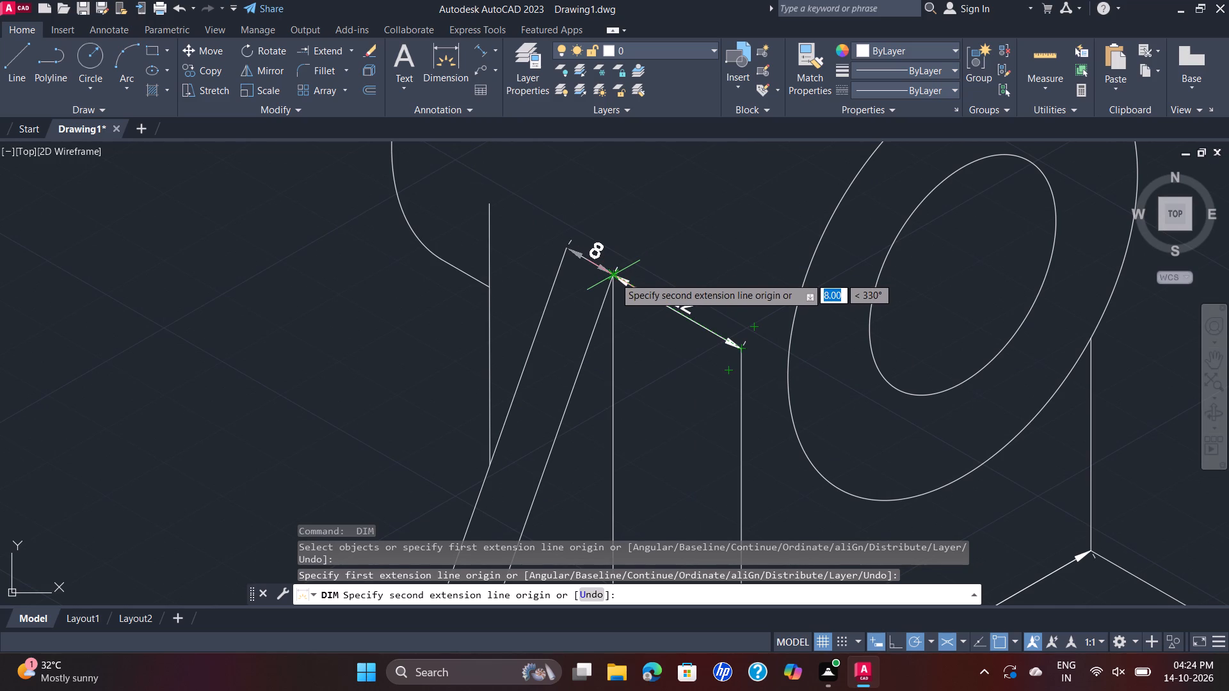
click(614, 277)
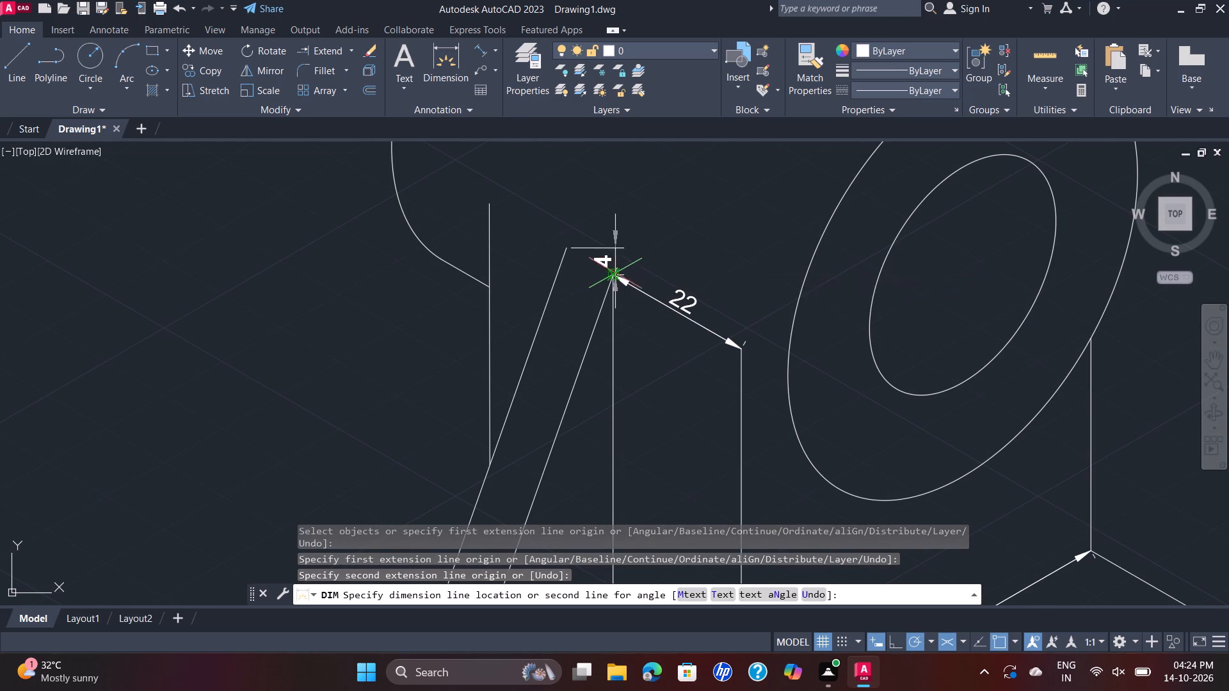
click(615, 273)
Dimension the slot's height along its far vertical edge on the base's front face, placed just beside that edge.
scroll(631, 262, down, 1)
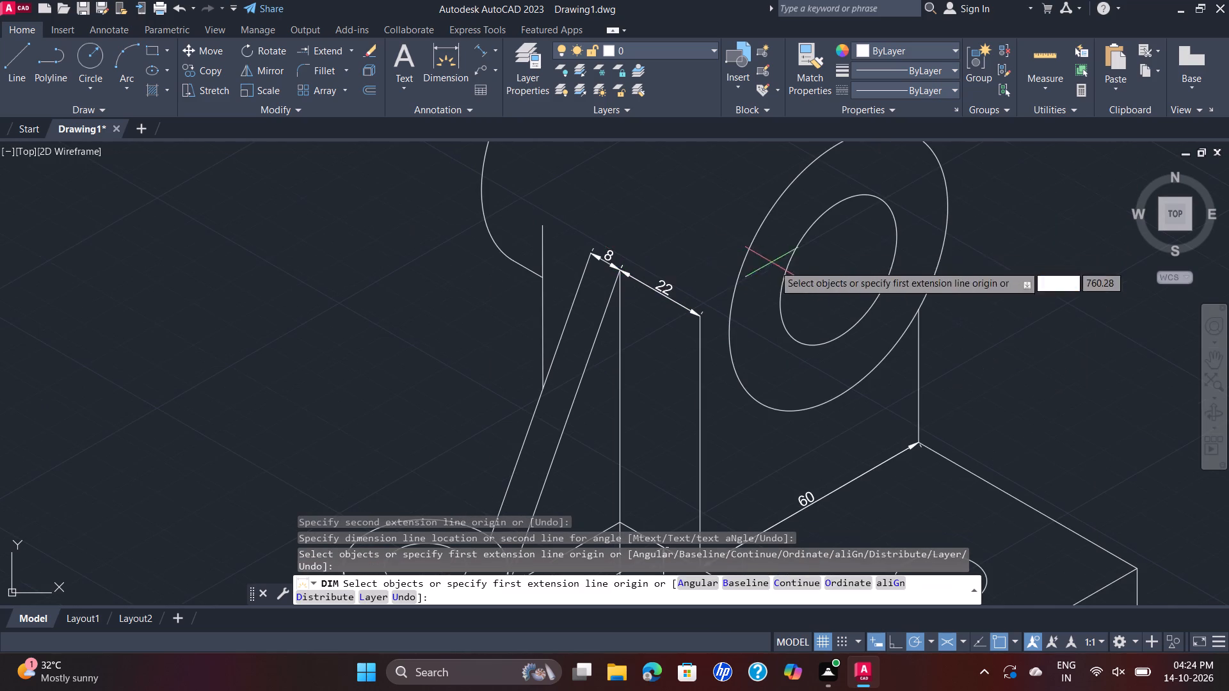
scroll(828, 282, down, 1)
middle_drag(910, 328, 845, 221)
scroll(844, 219, down, 1)
scroll(872, 244, up, 1)
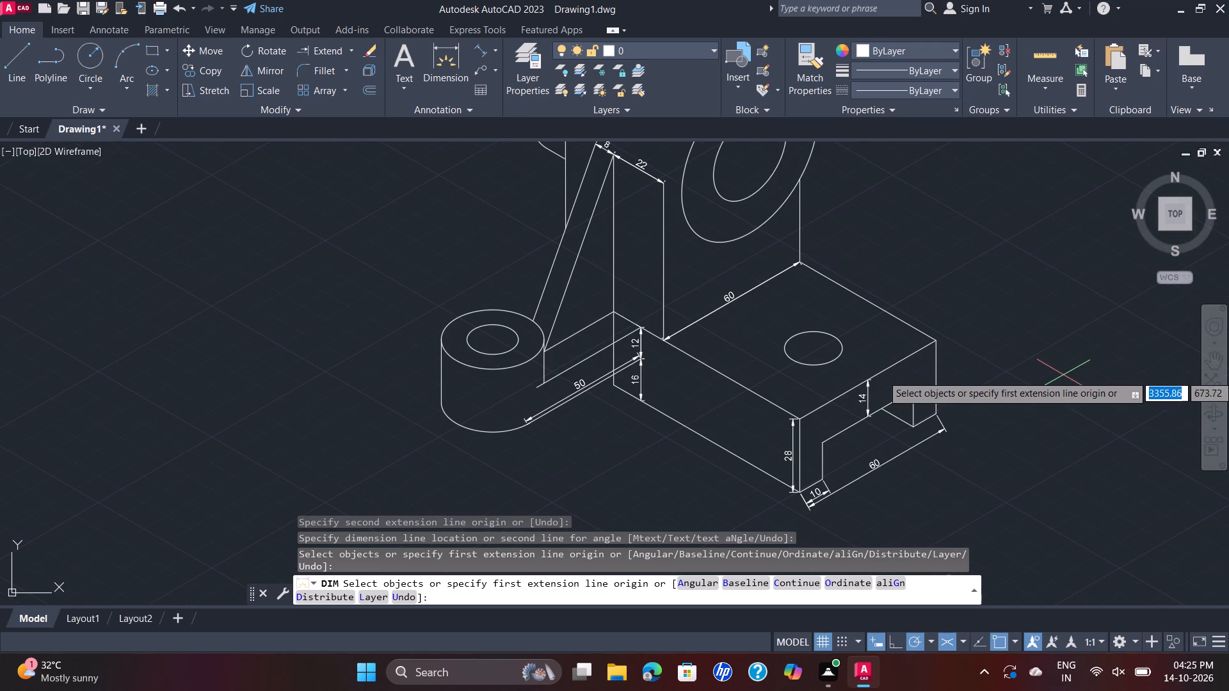
key(space)
key(space)
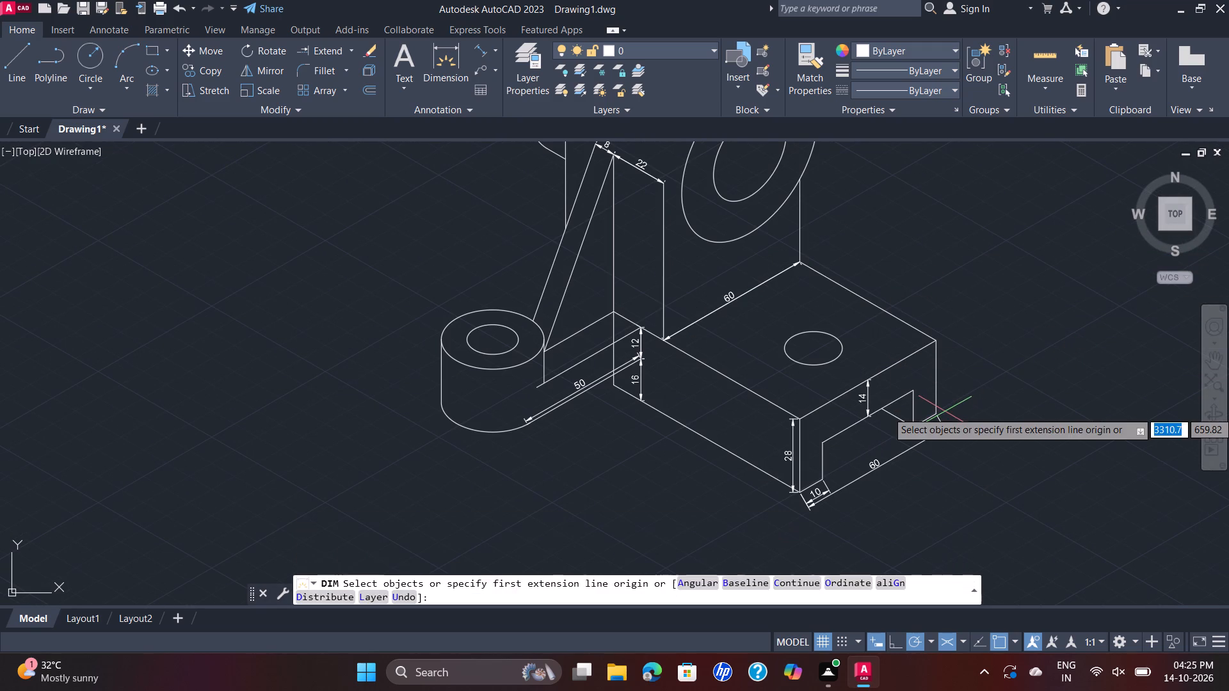
click(913, 399)
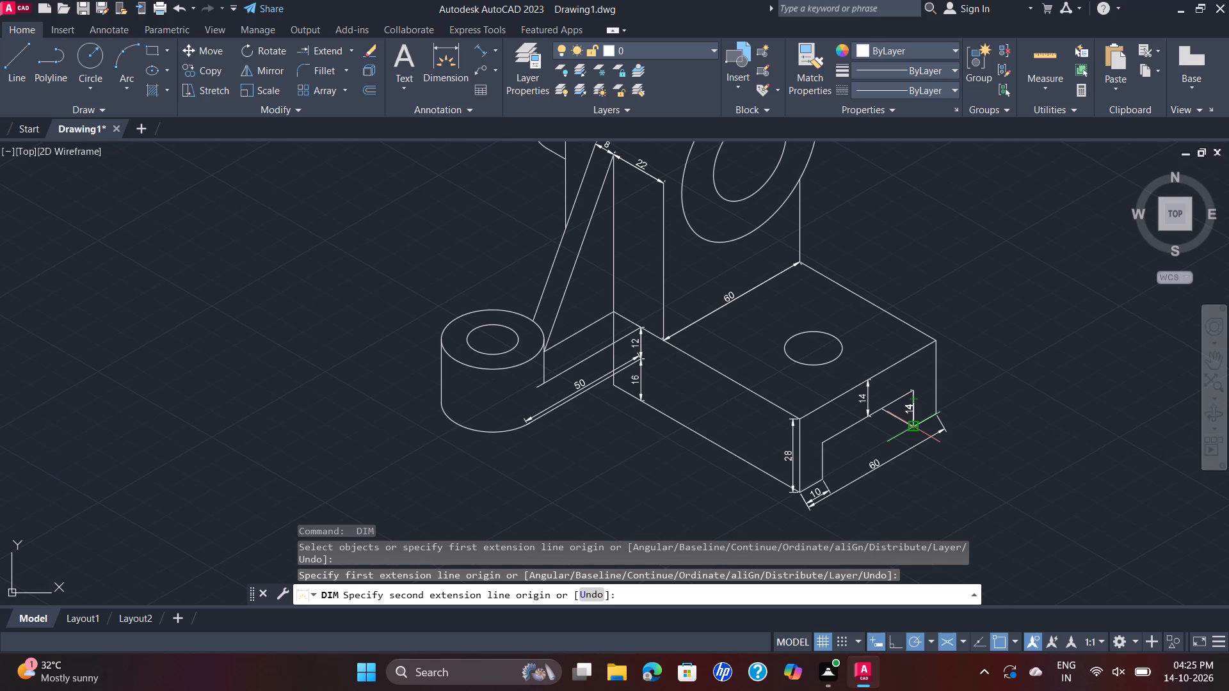
click(912, 425)
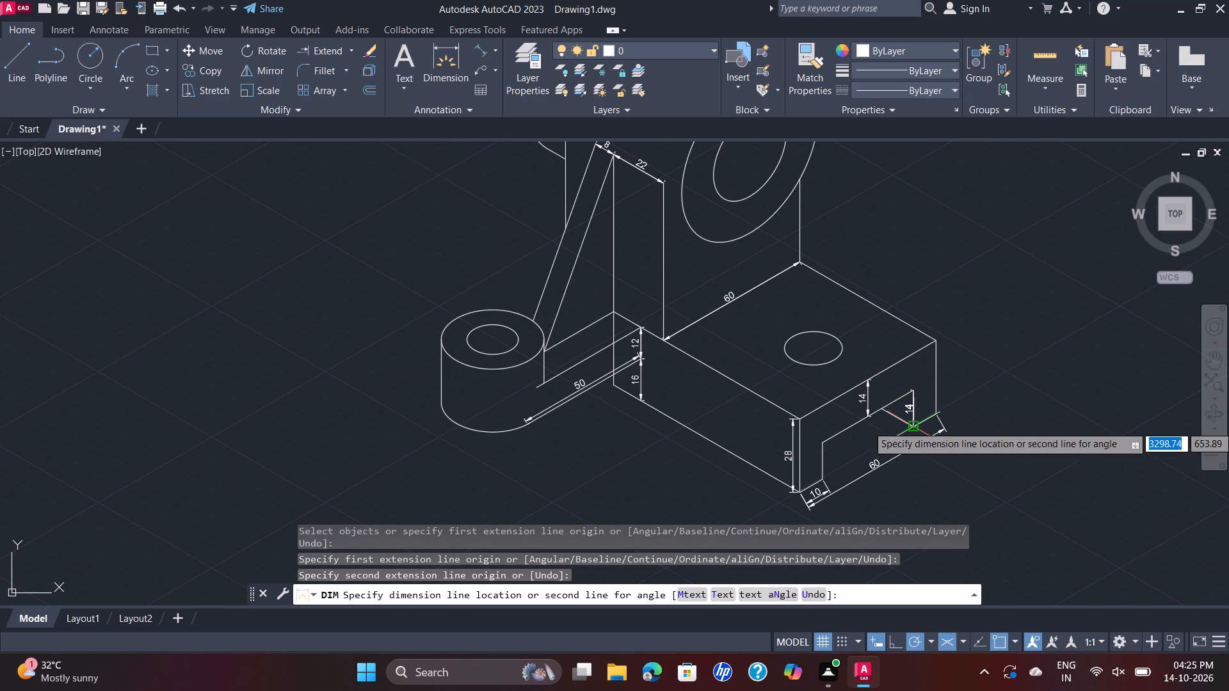
click(918, 385)
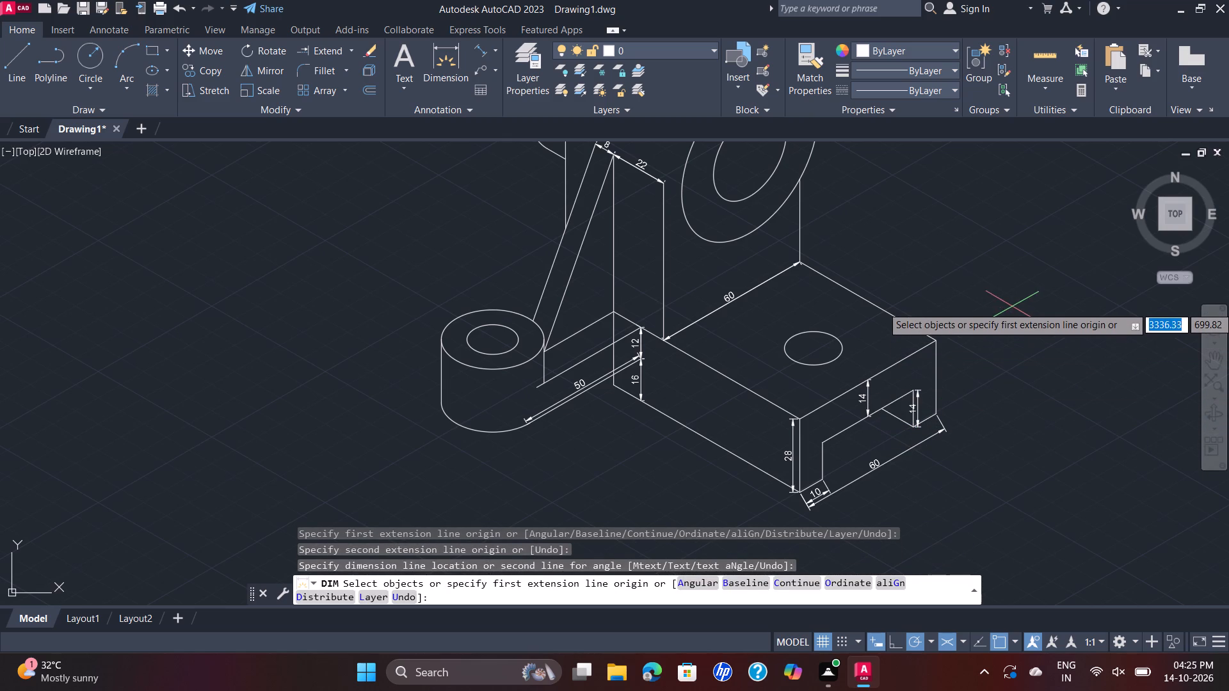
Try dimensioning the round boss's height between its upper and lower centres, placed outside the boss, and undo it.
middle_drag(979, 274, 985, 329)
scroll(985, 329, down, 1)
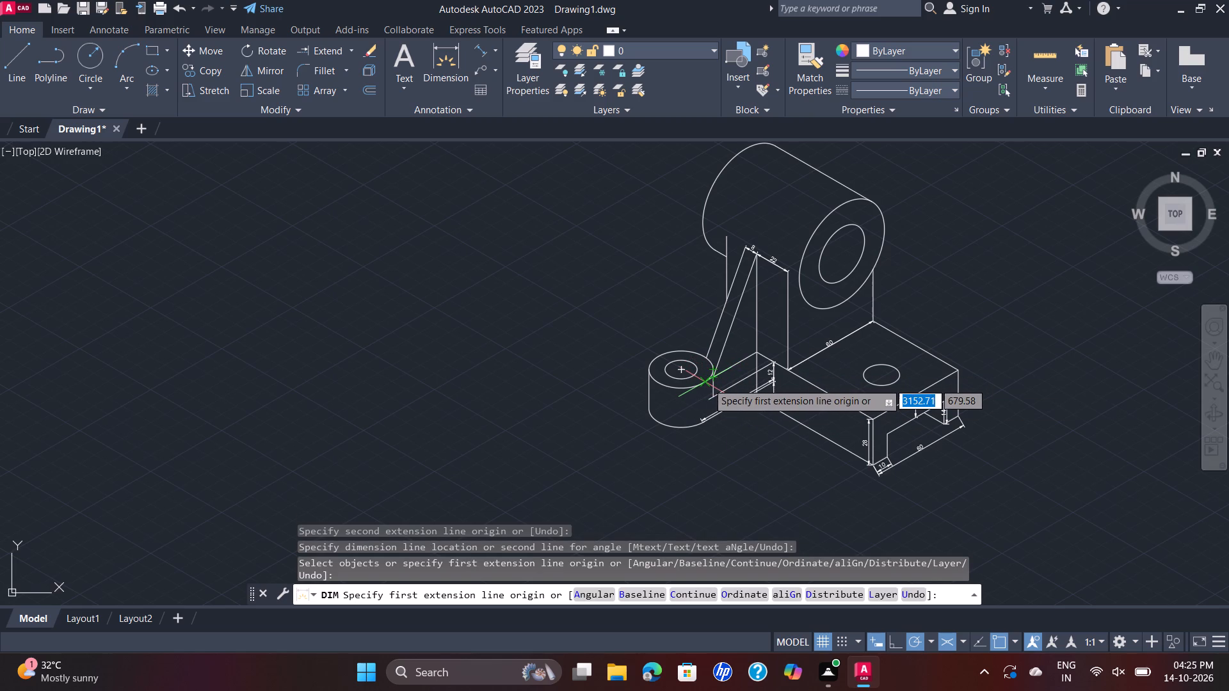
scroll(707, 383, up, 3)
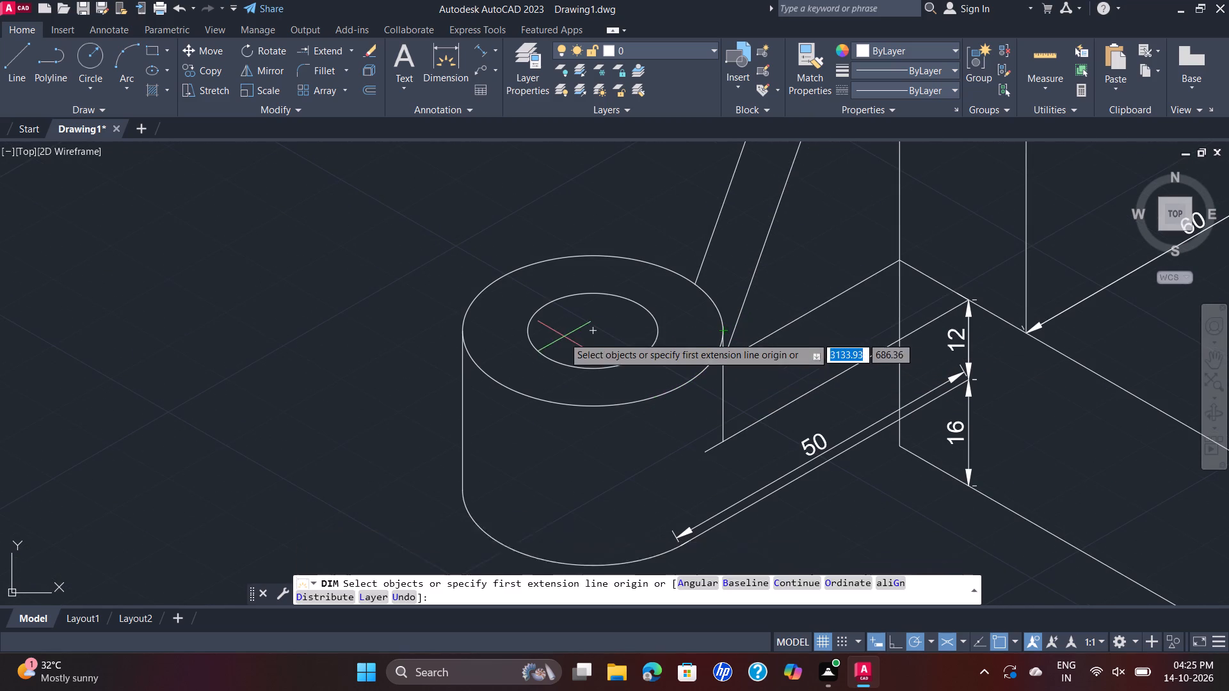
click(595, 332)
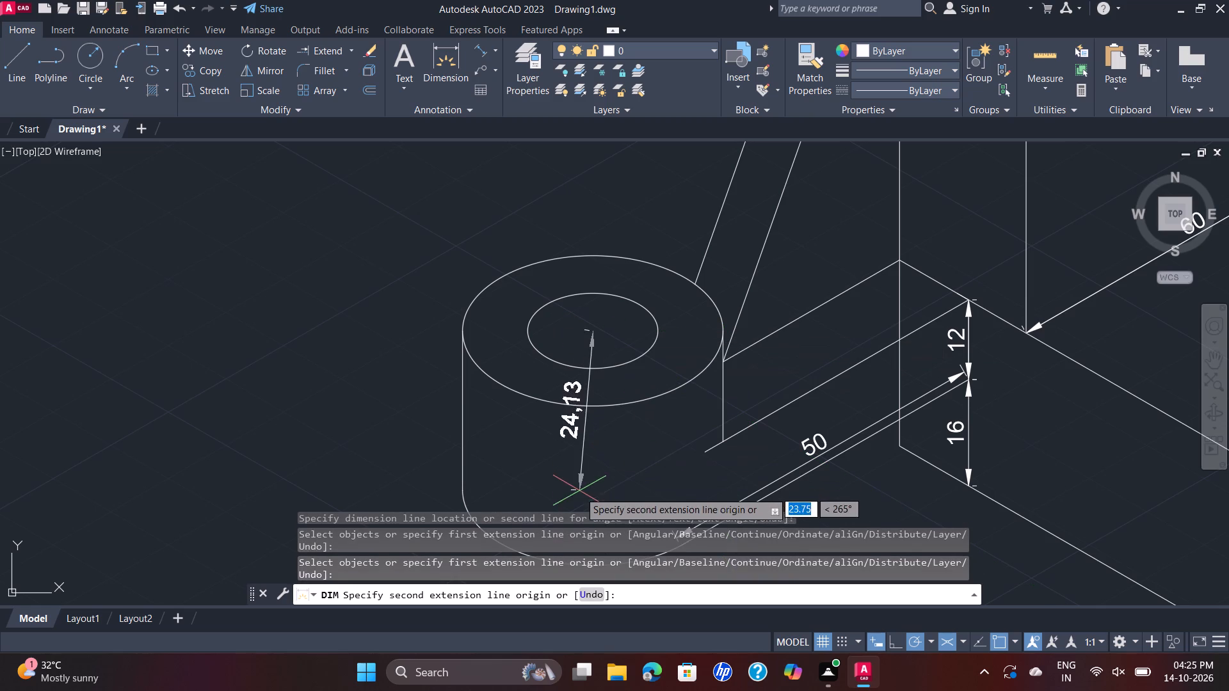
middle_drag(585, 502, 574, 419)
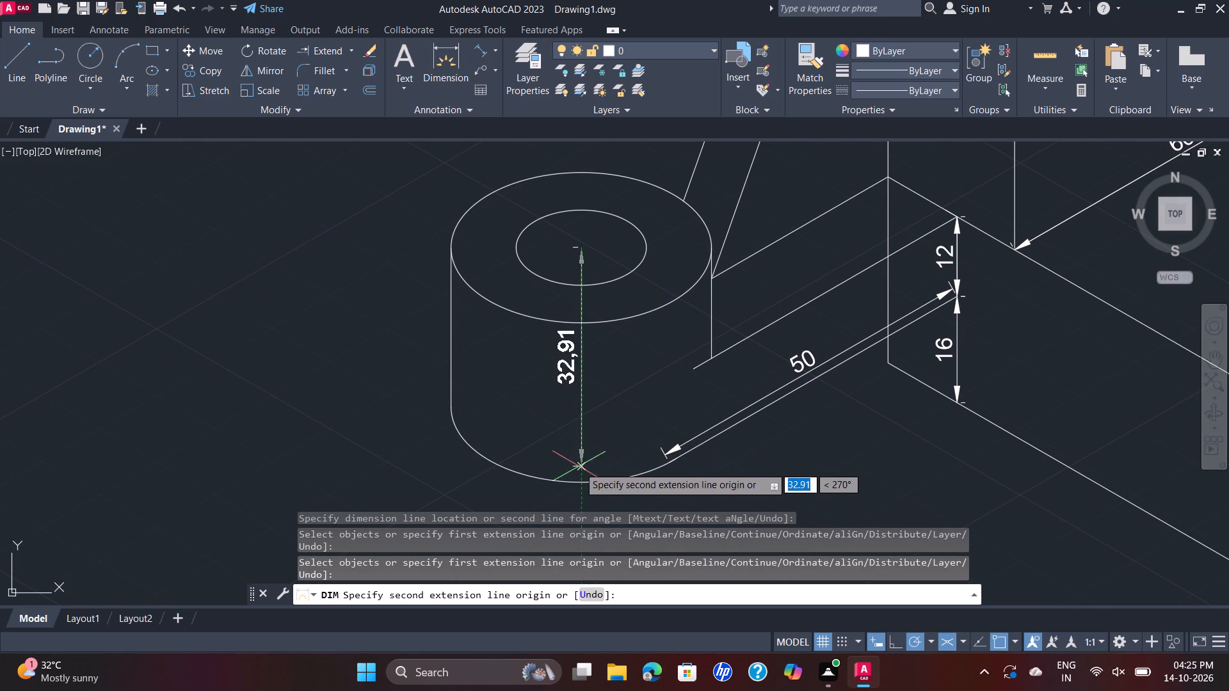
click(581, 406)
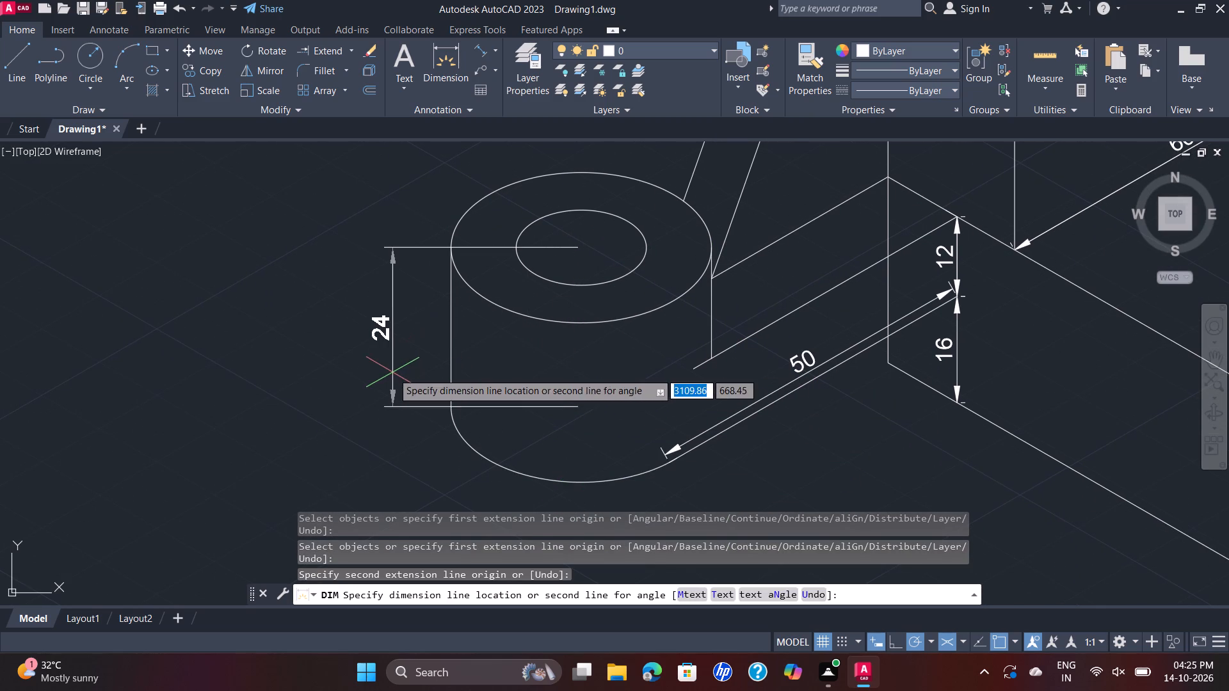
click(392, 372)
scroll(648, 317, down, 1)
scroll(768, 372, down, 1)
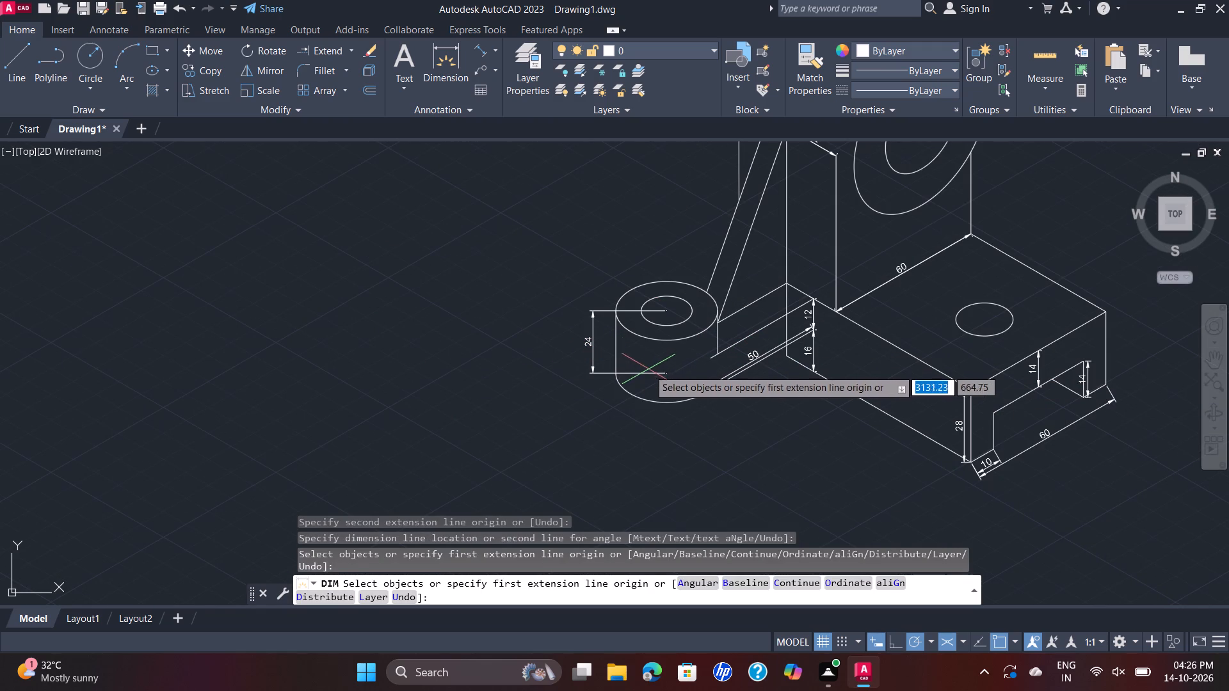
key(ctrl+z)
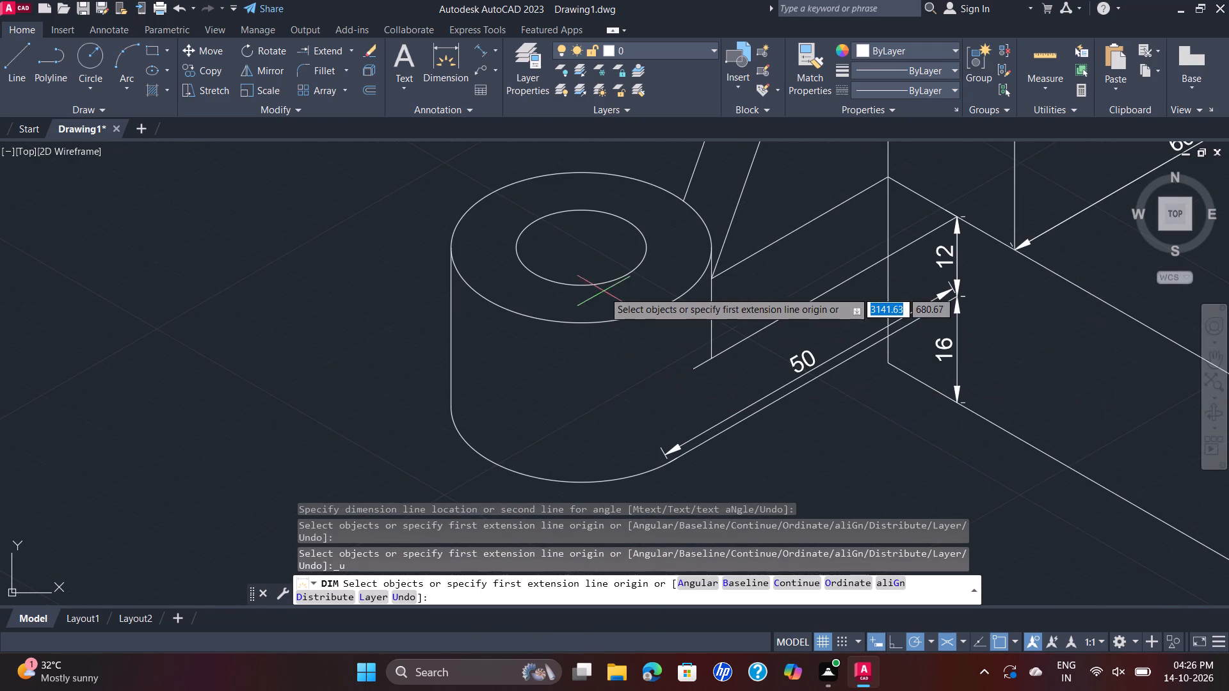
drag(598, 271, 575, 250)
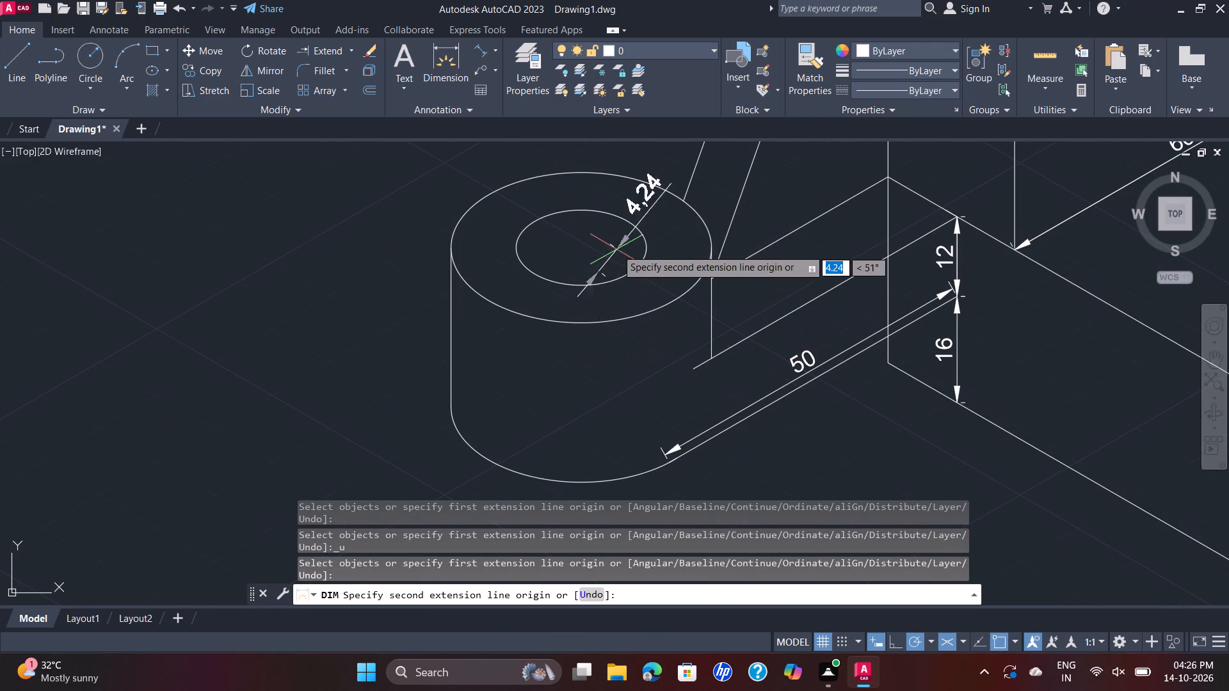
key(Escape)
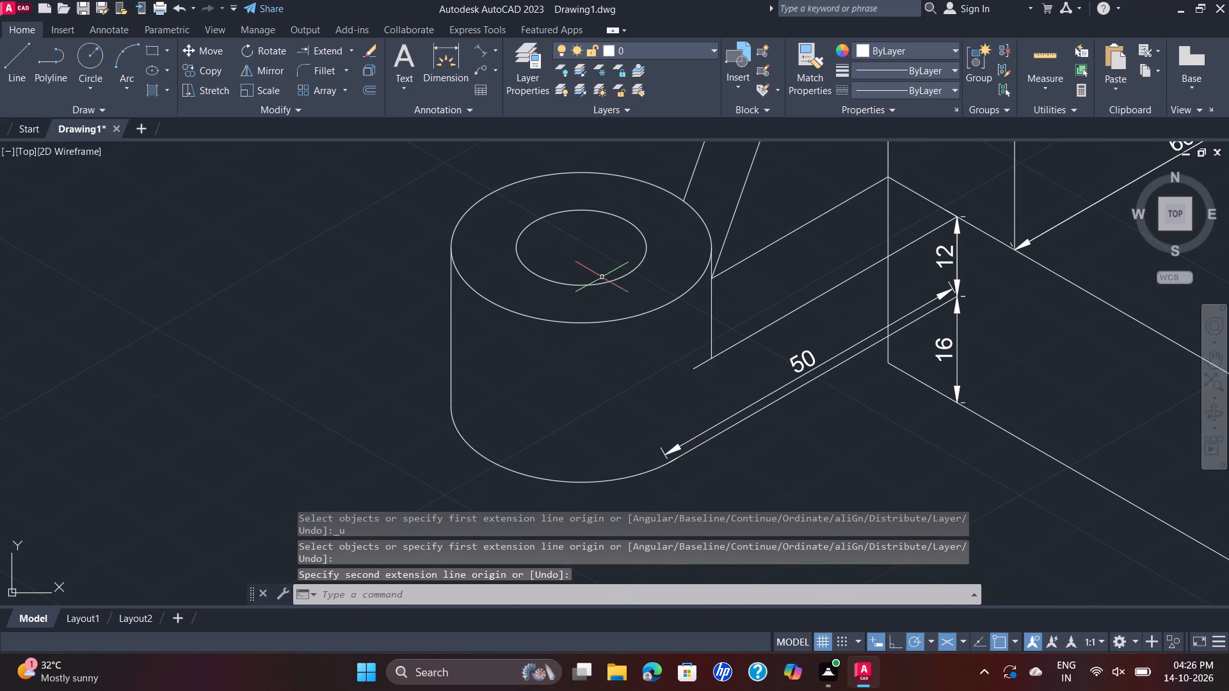
Dimension the round boss's height between its upper and lower centres, placed along the boss's vertical axis.
key(space)
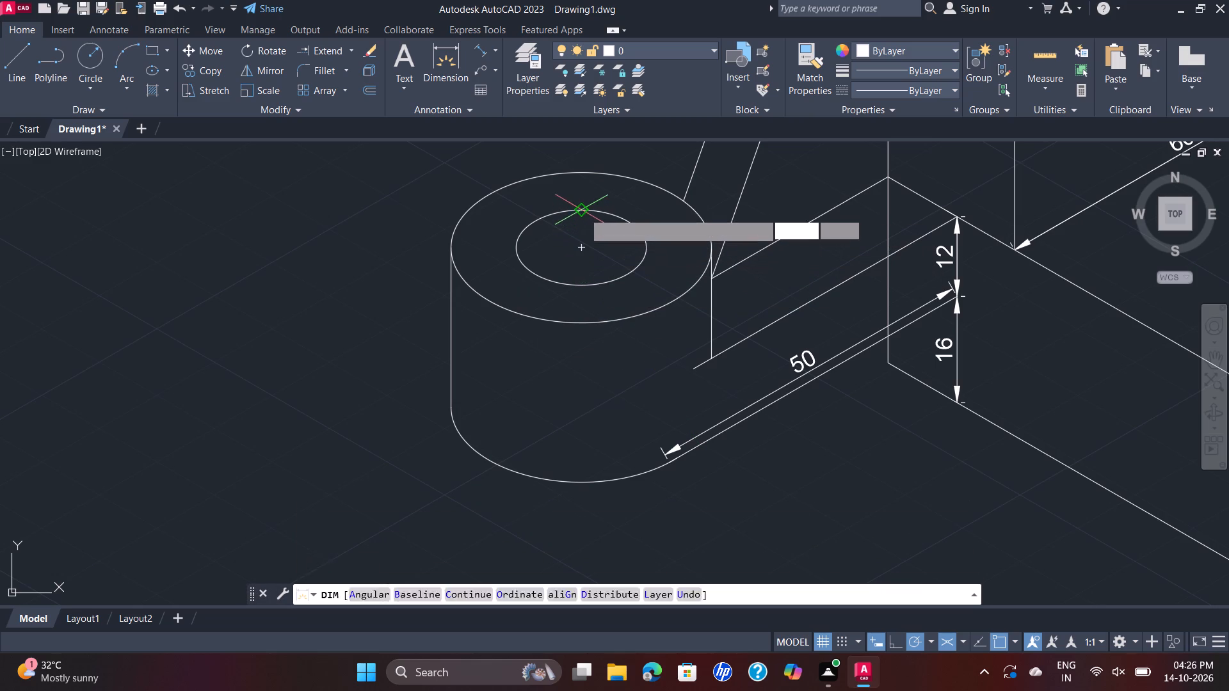
click(582, 247)
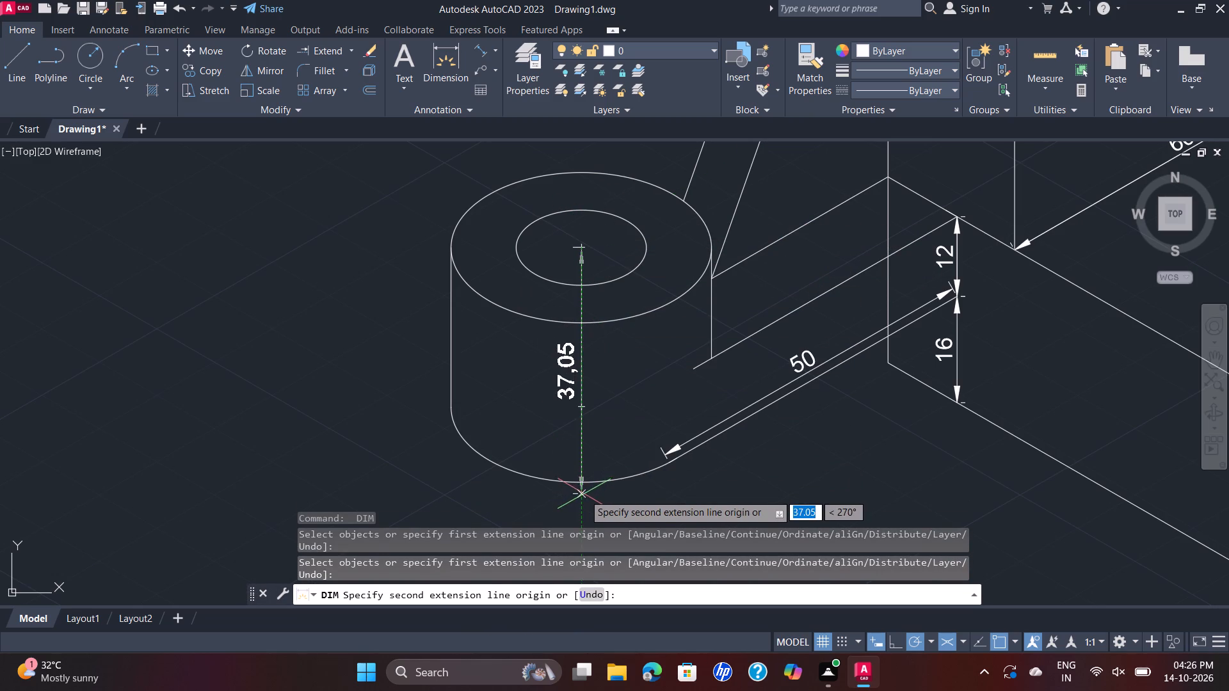
click(582, 409)
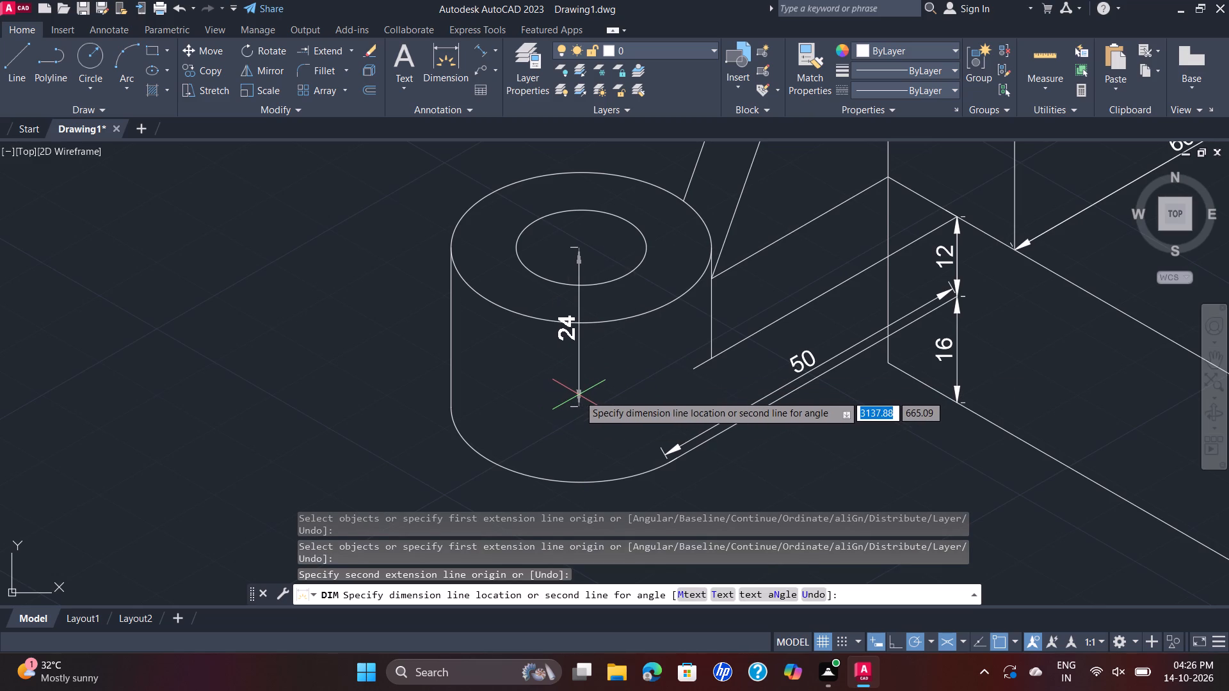
click(579, 395)
Dimension the large cylinder's length from its rear arc to its front face's outer ellipse, placed in line along the cylinder body.
scroll(646, 391, down, 2)
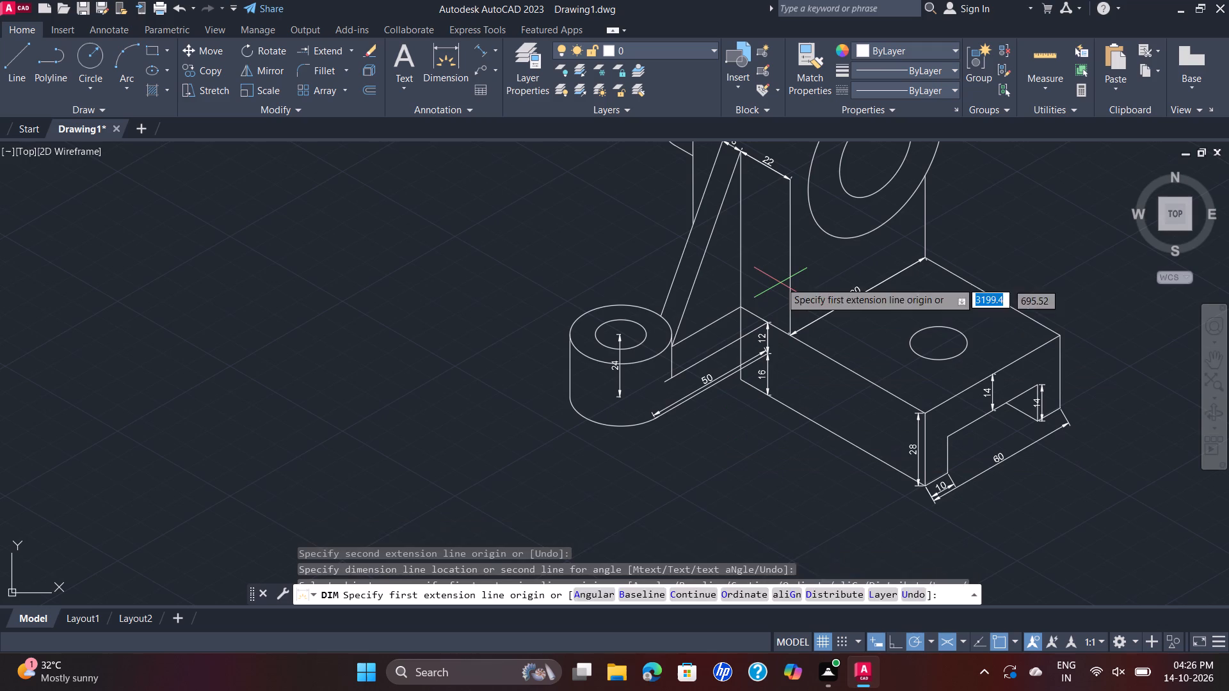
middle_drag(781, 280, 746, 454)
scroll(749, 435, down, 1)
scroll(746, 454, up, 1)
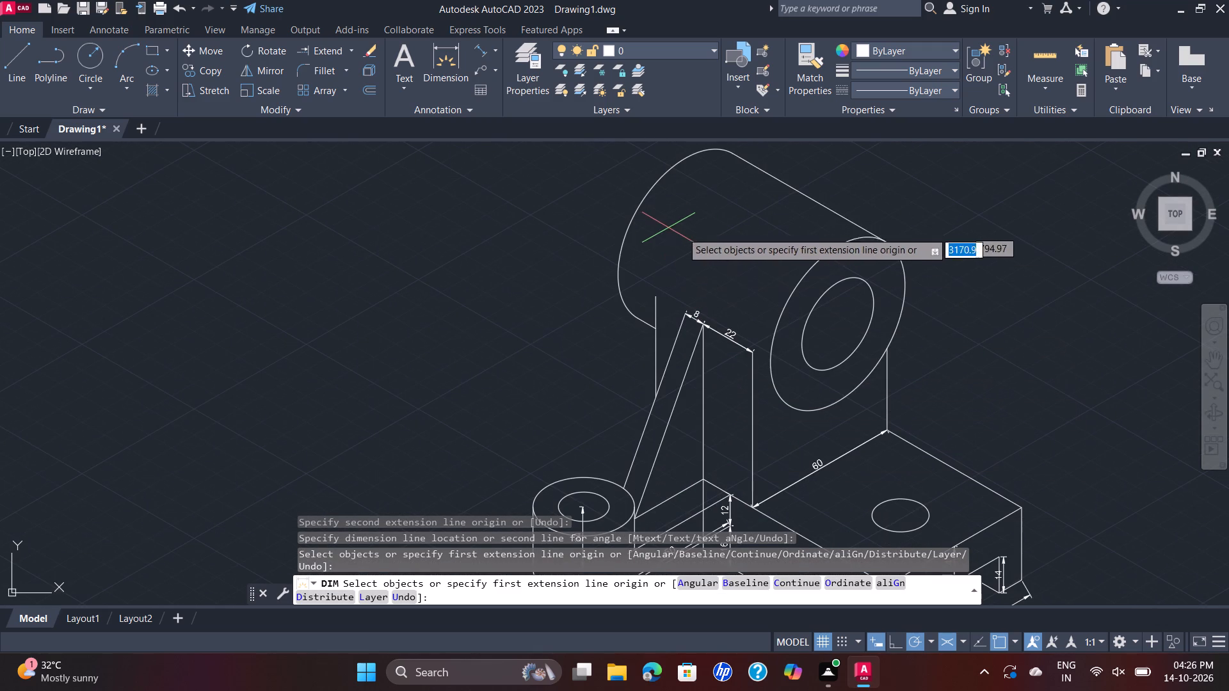
click(638, 208)
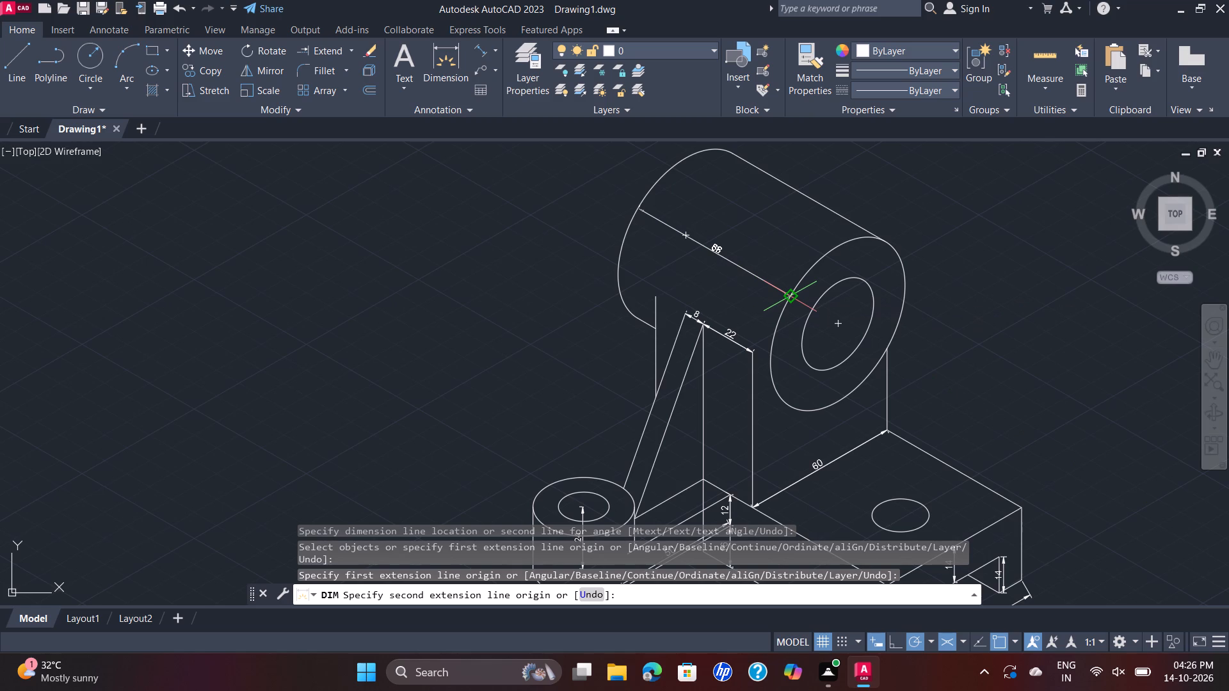
click(792, 295)
scroll(719, 258, up, 1)
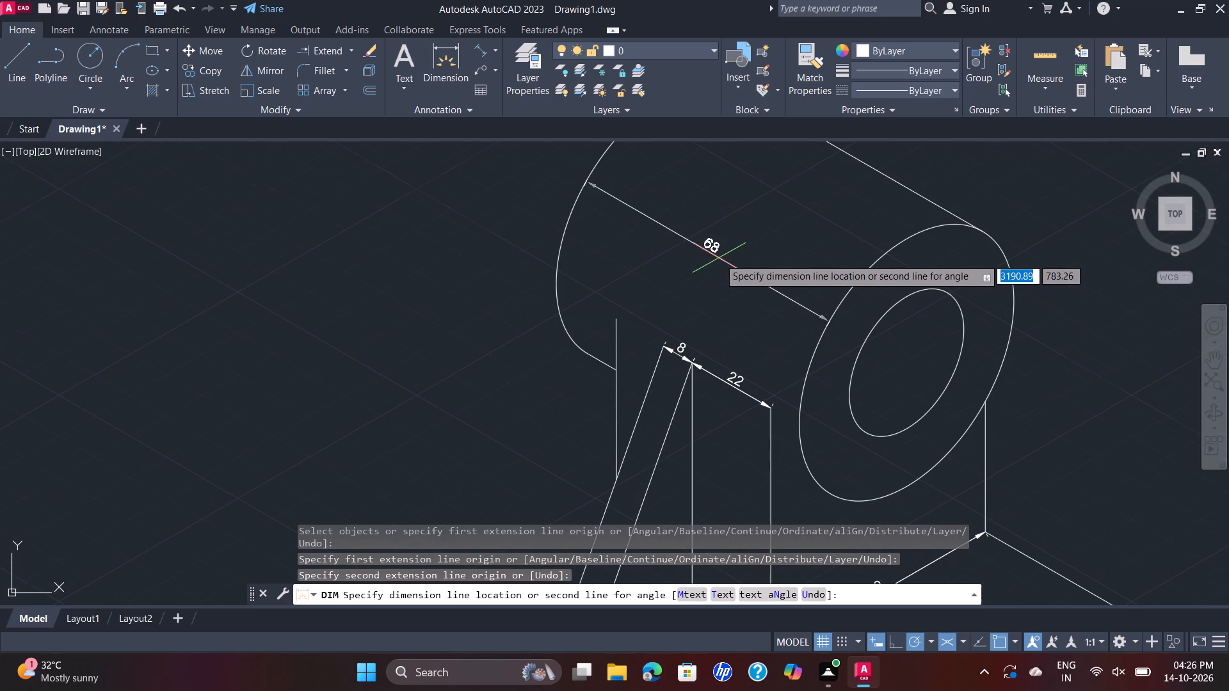
click(718, 257)
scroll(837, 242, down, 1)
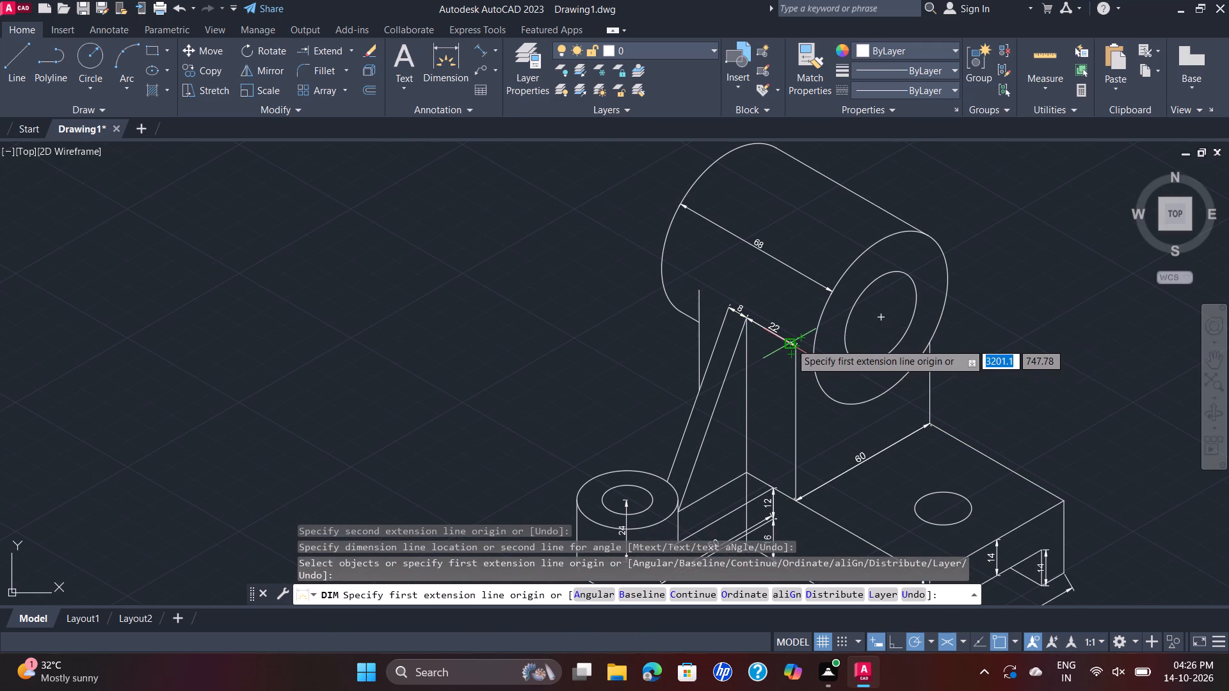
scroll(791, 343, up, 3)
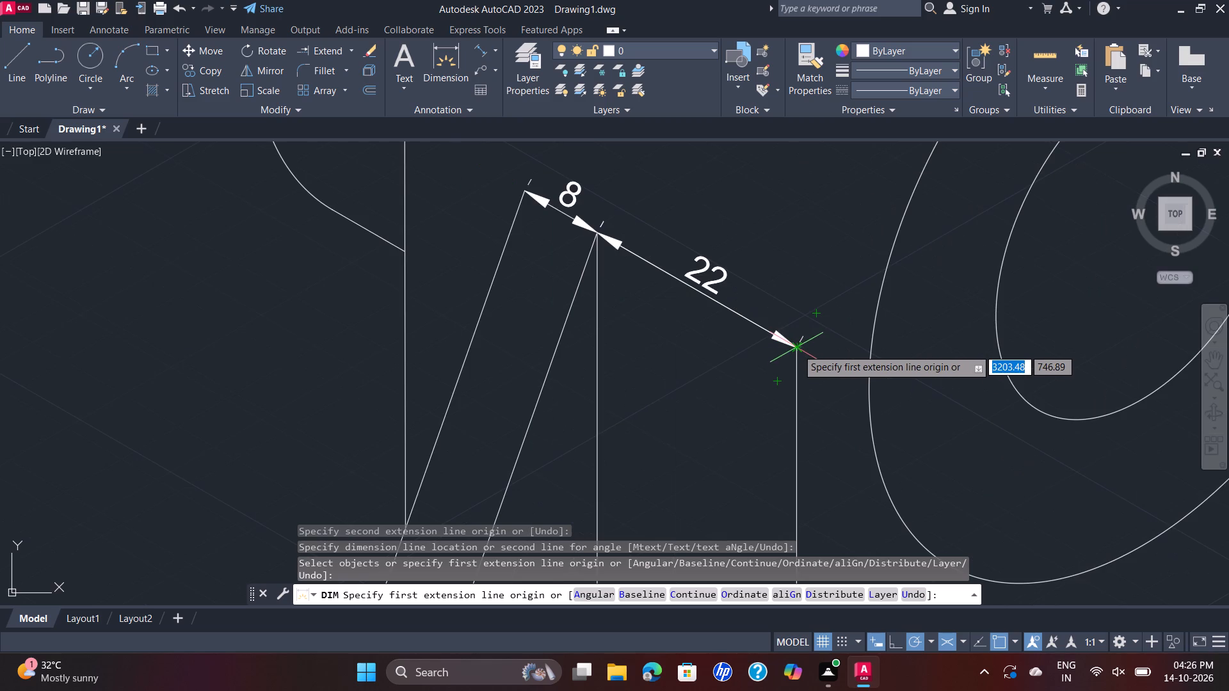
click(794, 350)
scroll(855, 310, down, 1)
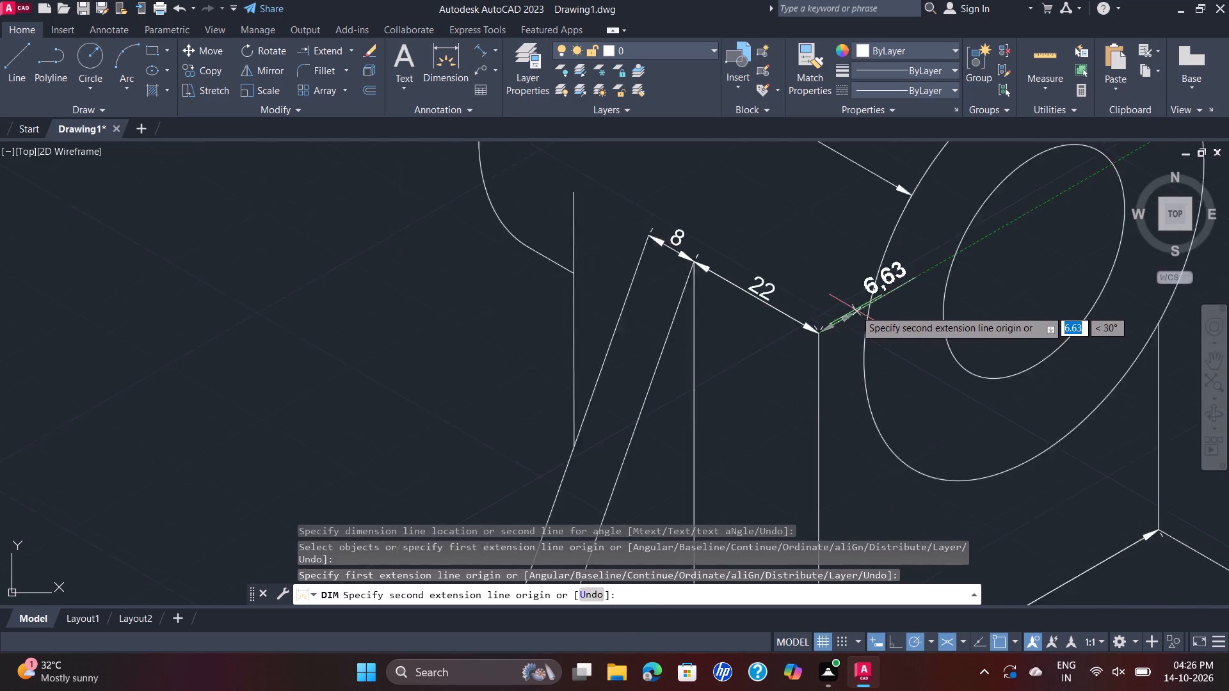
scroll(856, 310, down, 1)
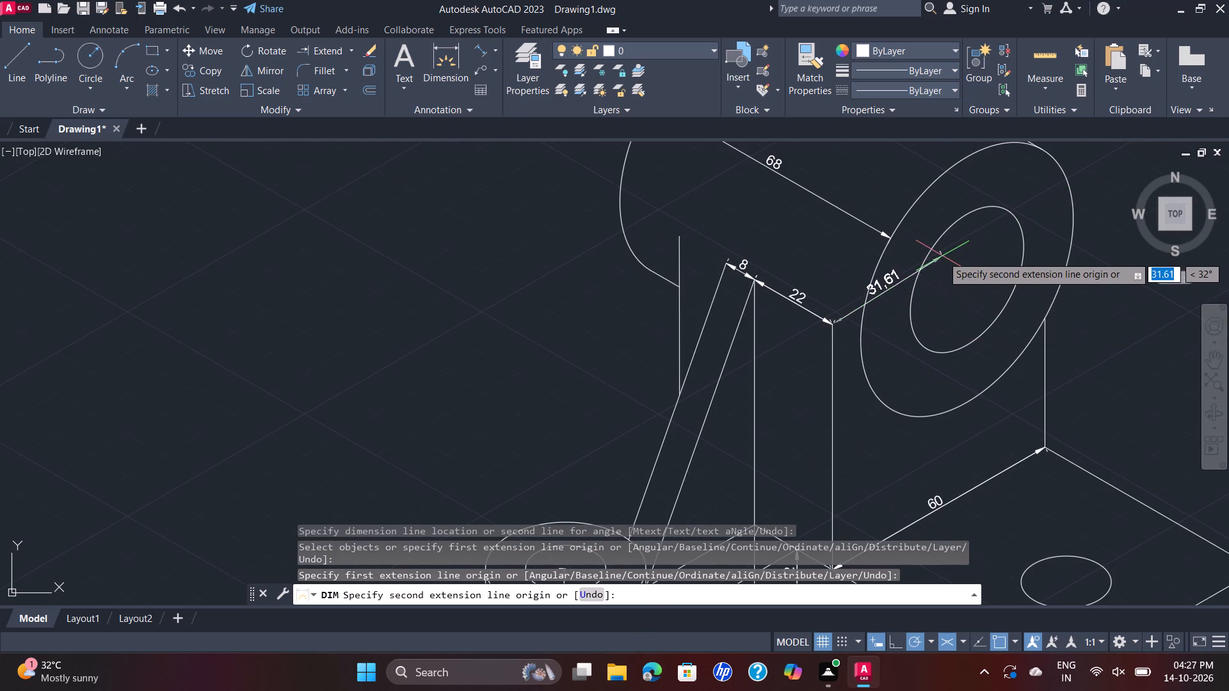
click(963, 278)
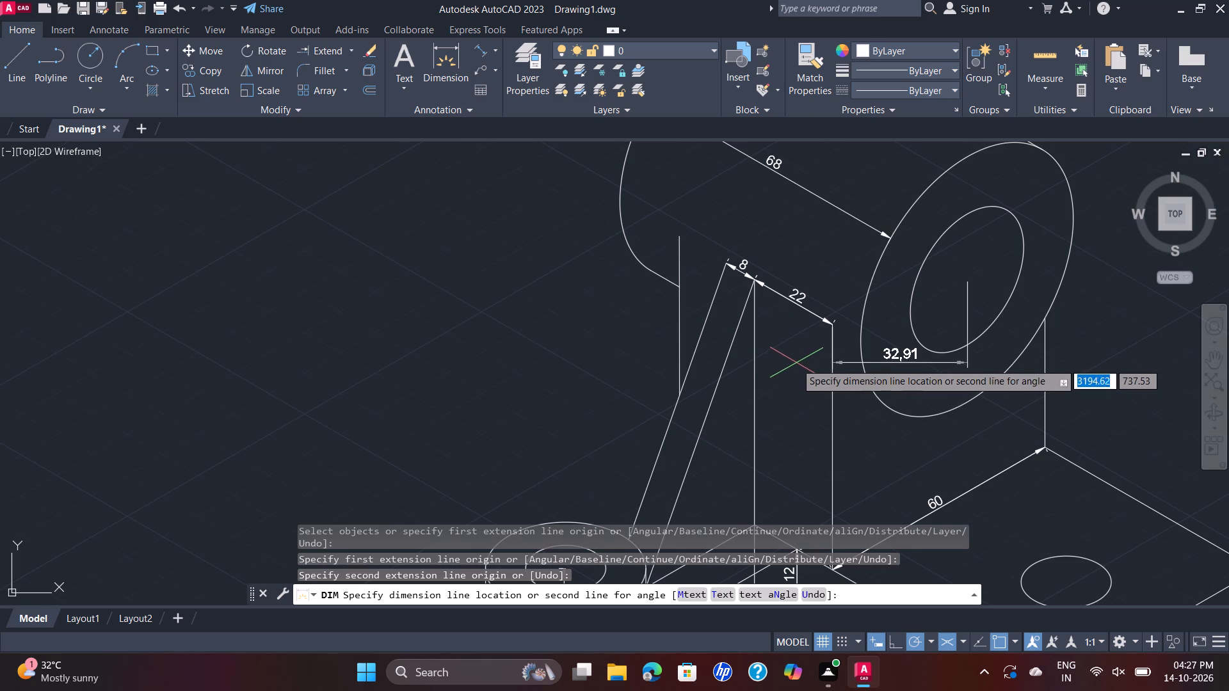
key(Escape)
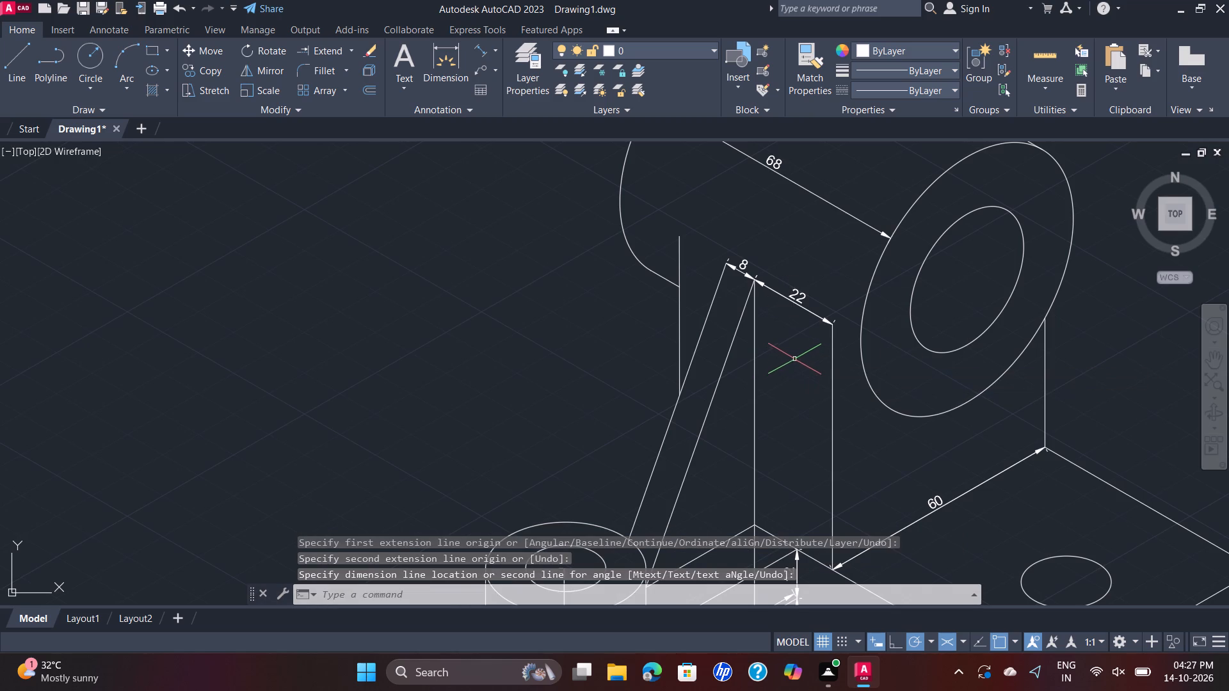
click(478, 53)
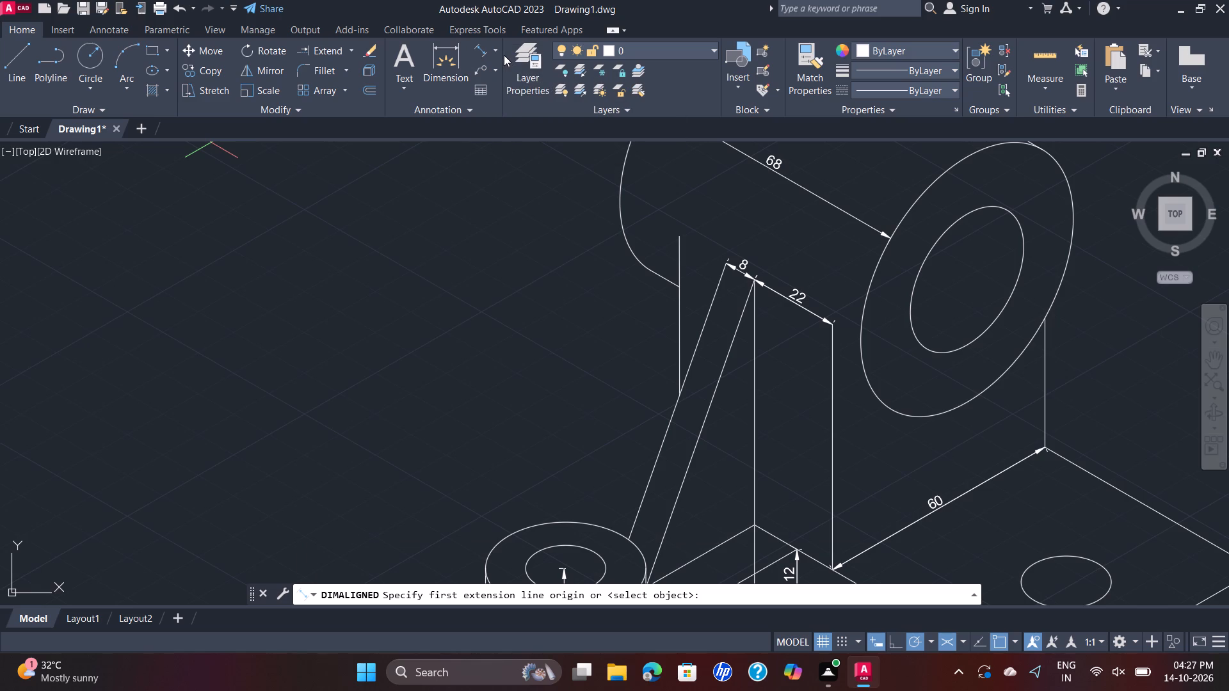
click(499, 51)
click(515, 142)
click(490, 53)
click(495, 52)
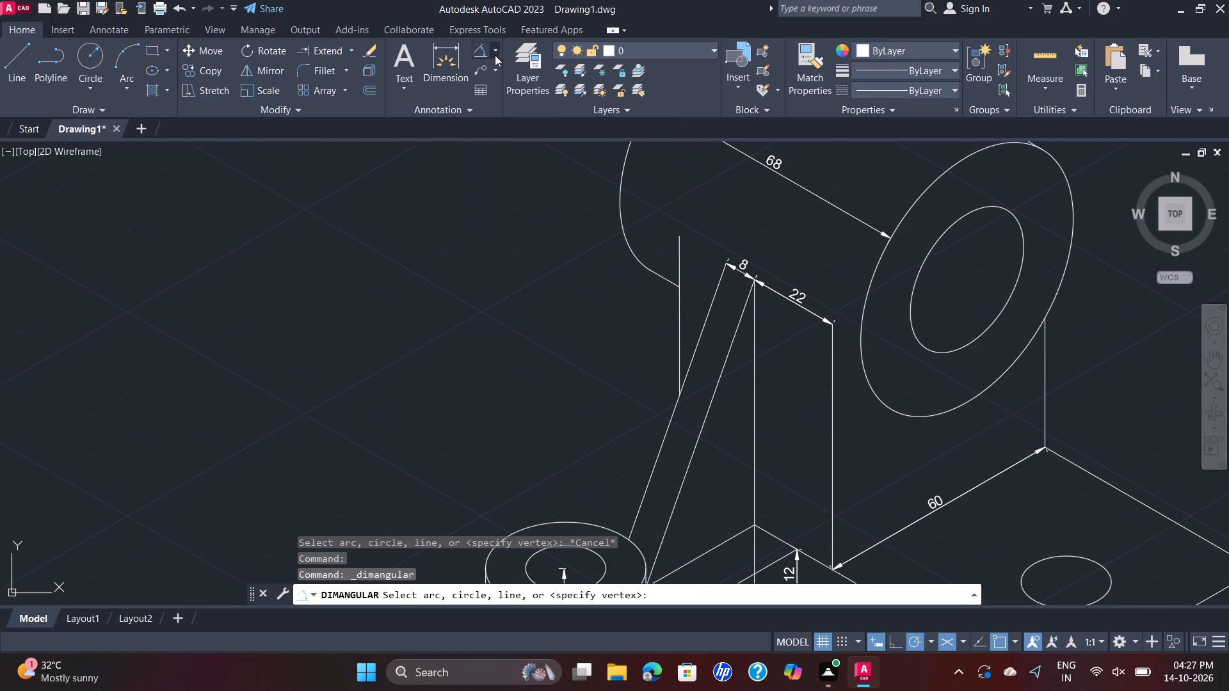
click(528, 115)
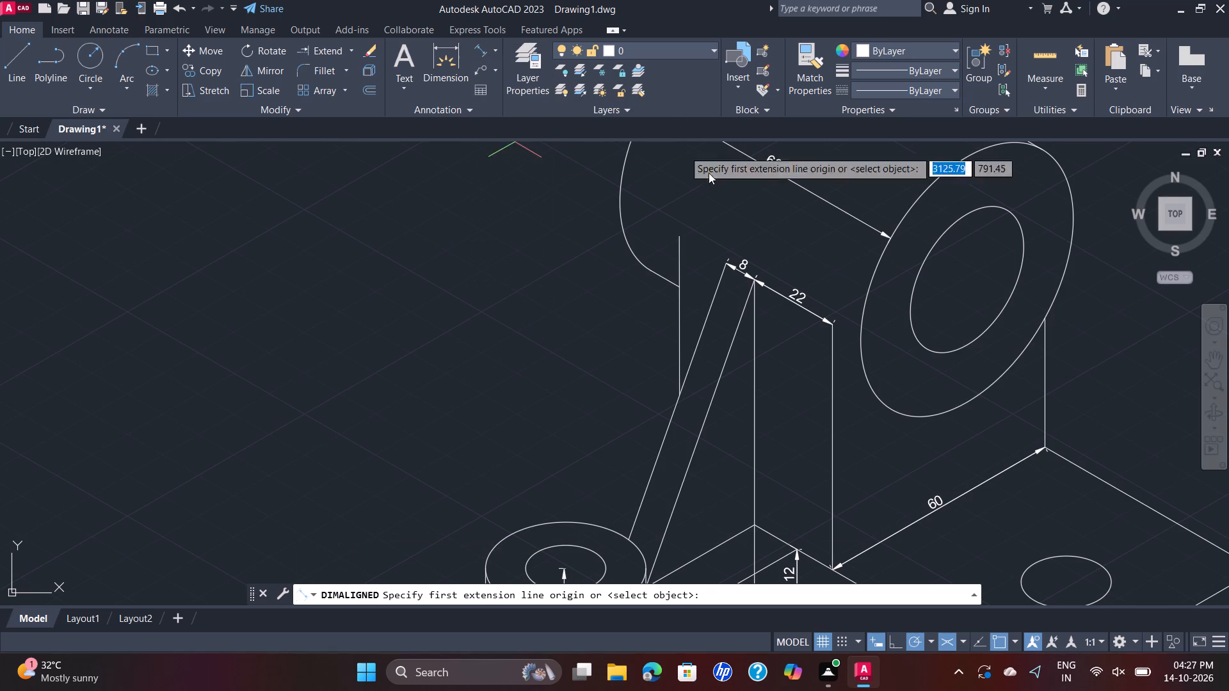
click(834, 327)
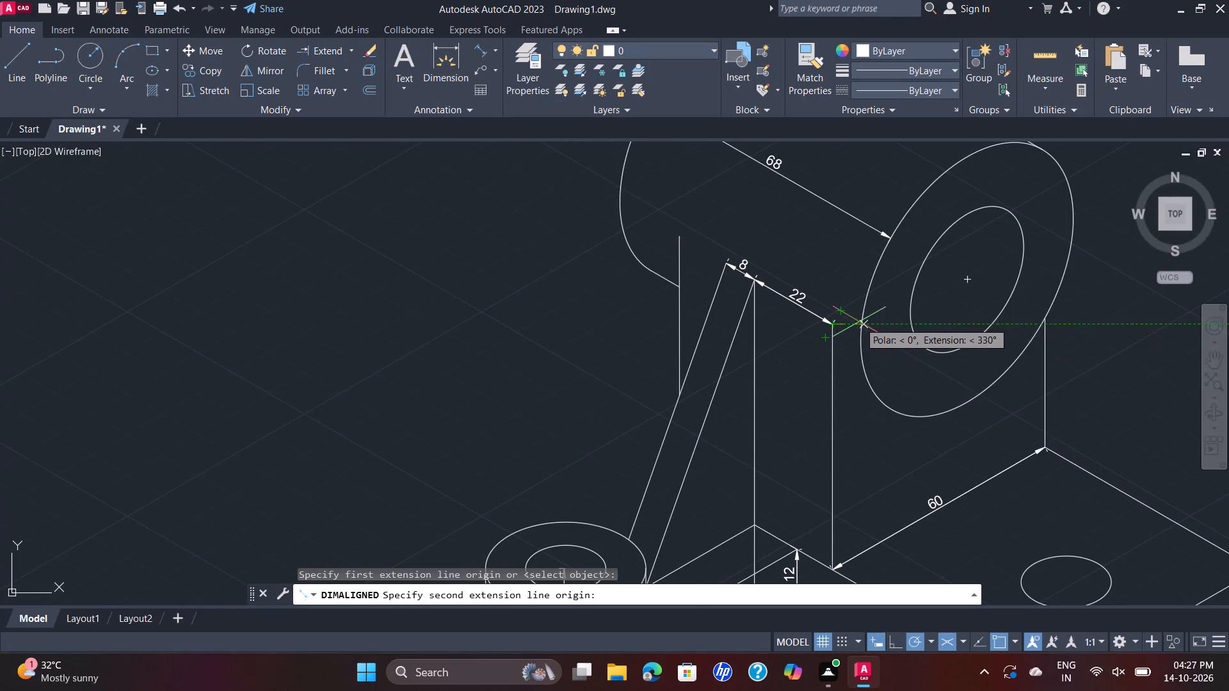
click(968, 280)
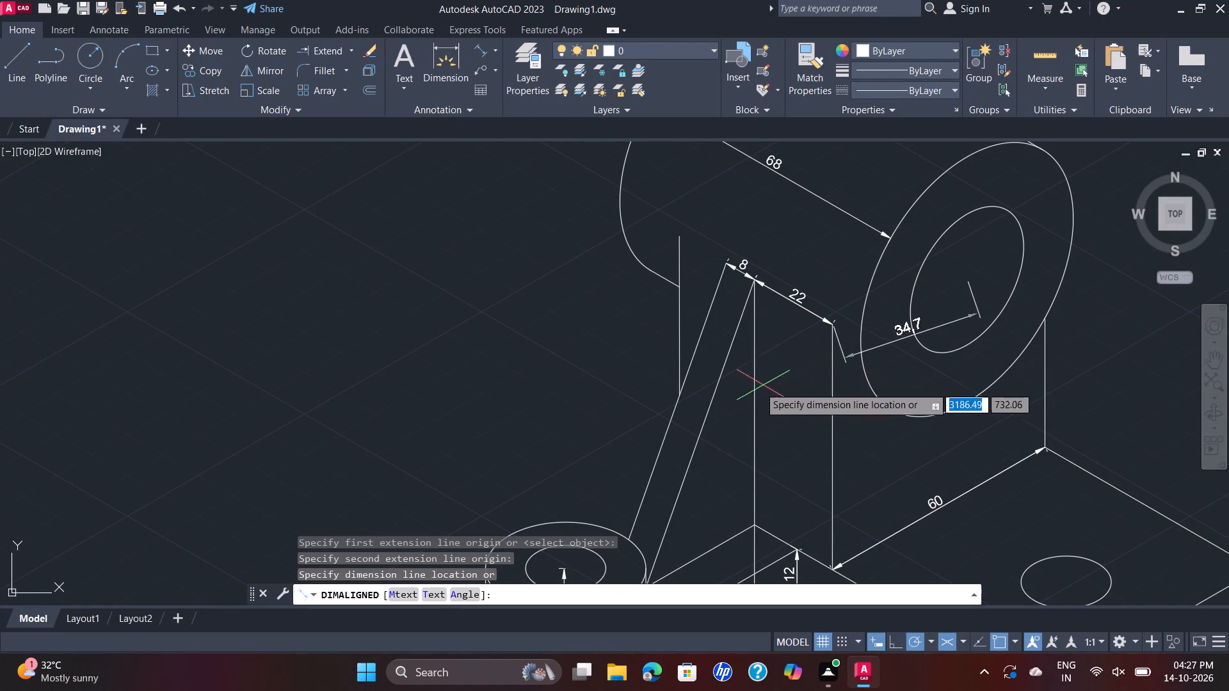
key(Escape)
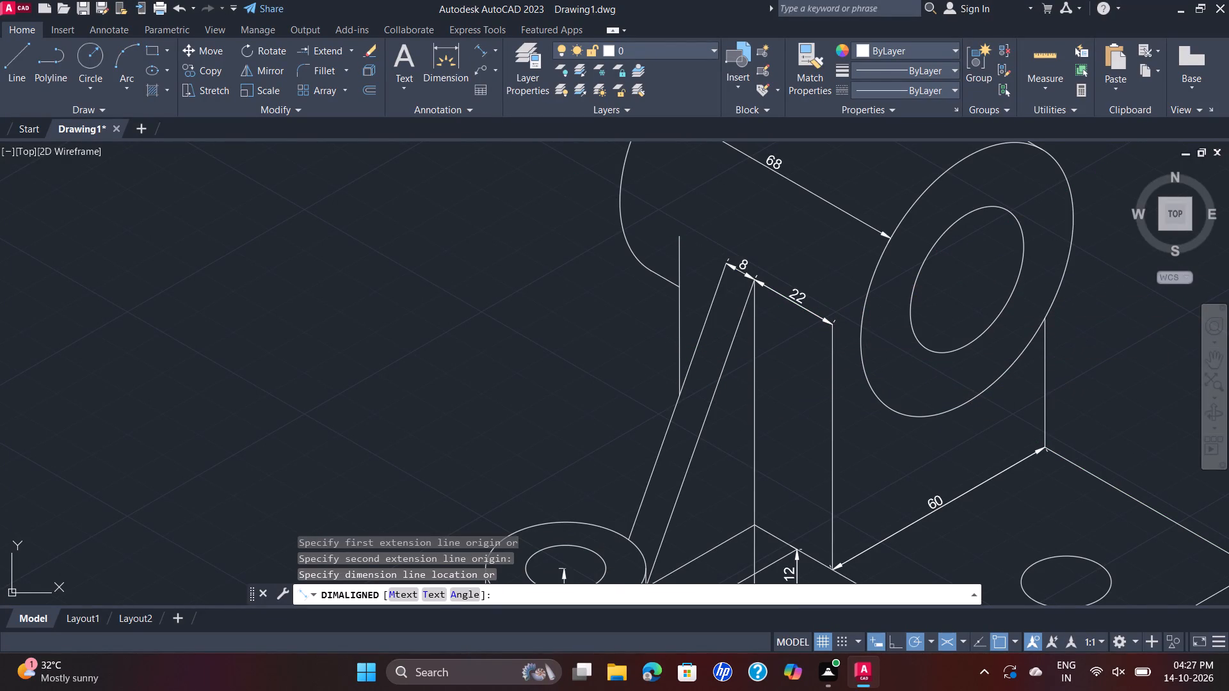
Draw a line 8 units long from the upright plate's top front corner, extending its top edge to the cylinder's front face.
scroll(864, 330, down, 1)
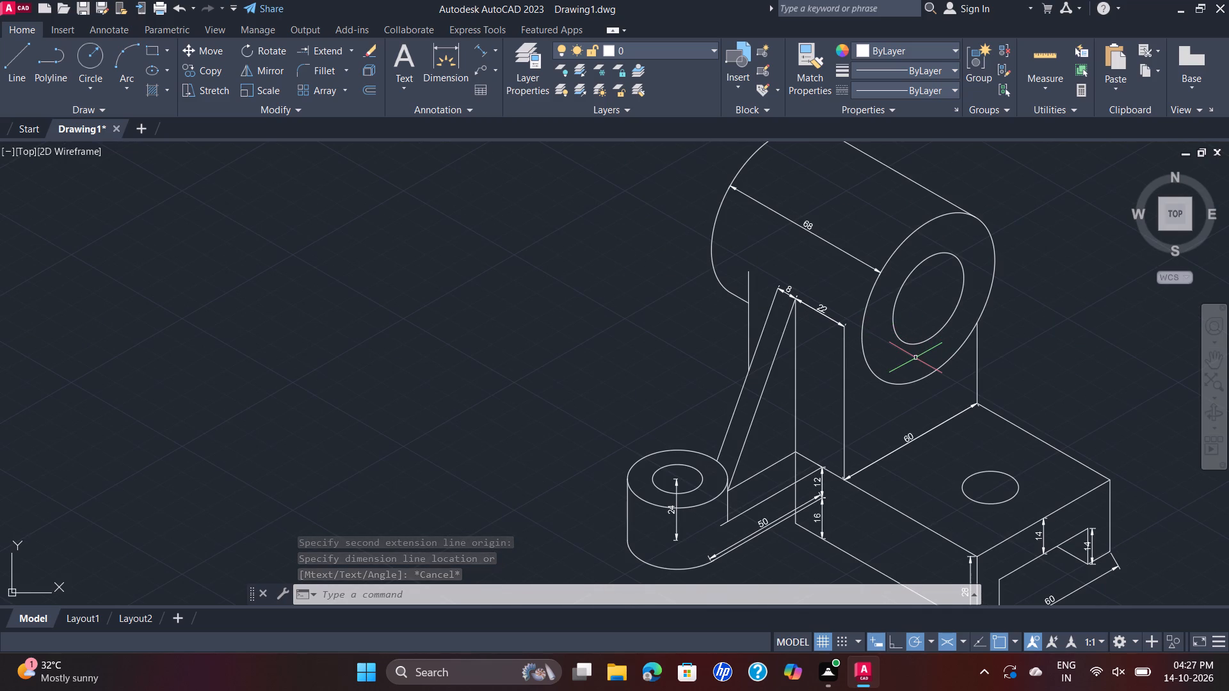
click(15, 65)
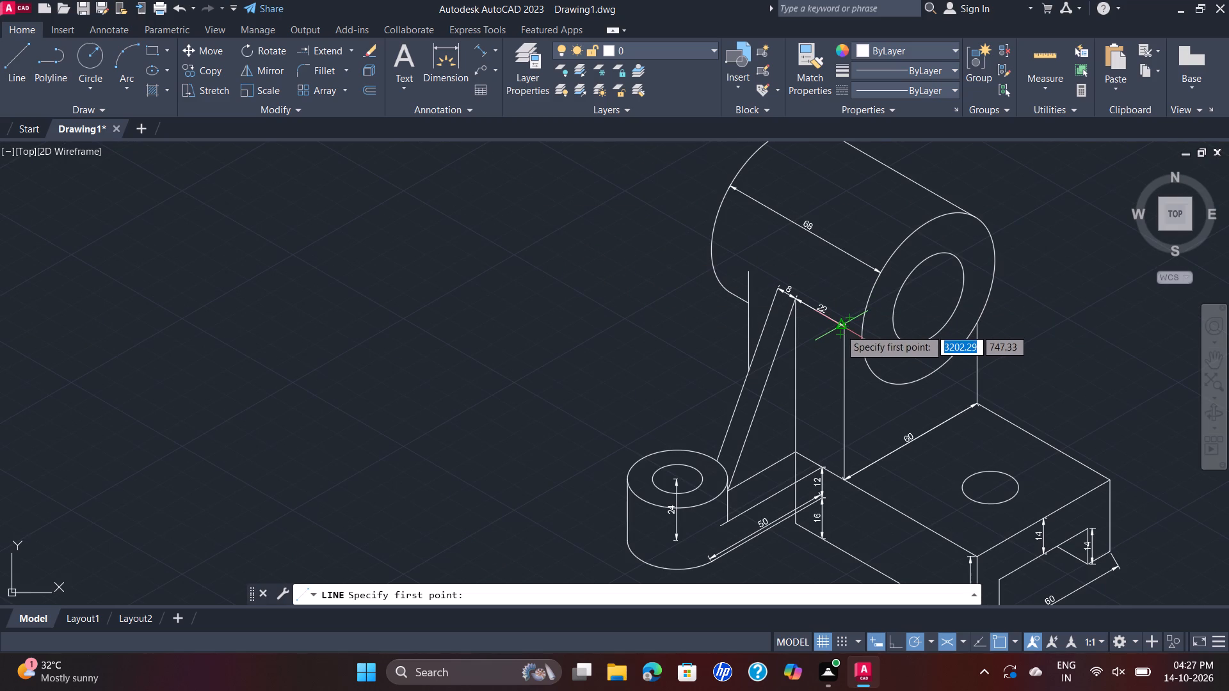
scroll(848, 331, up, 2)
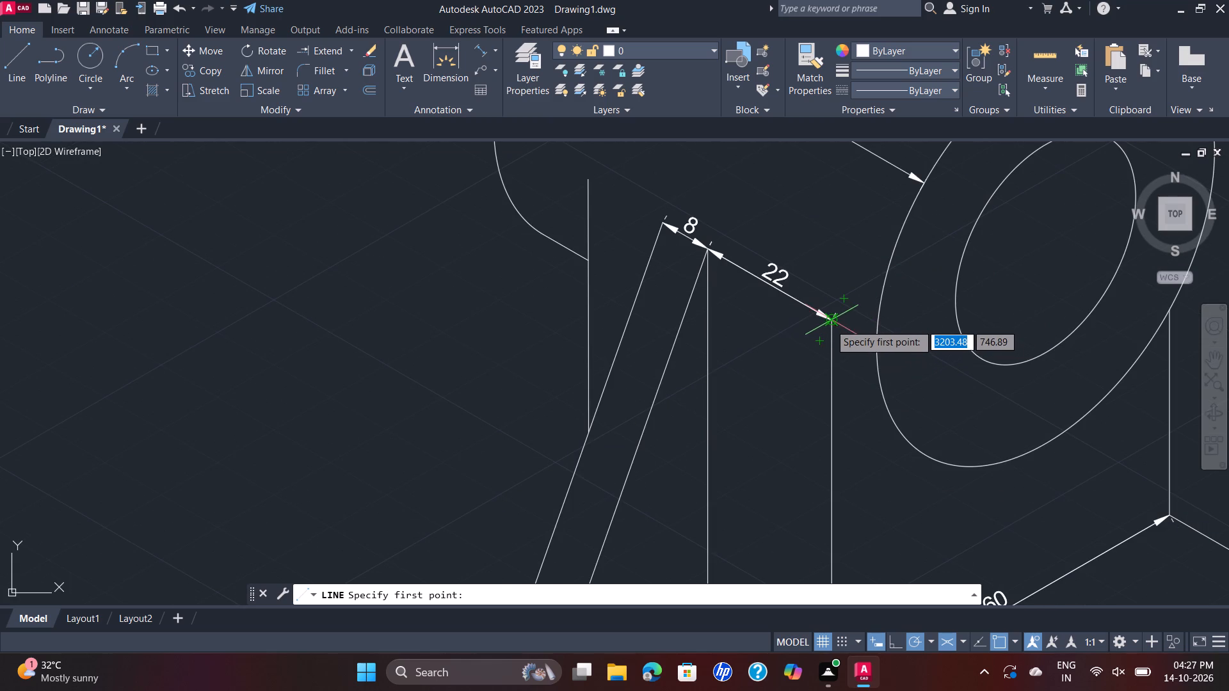
click(830, 324)
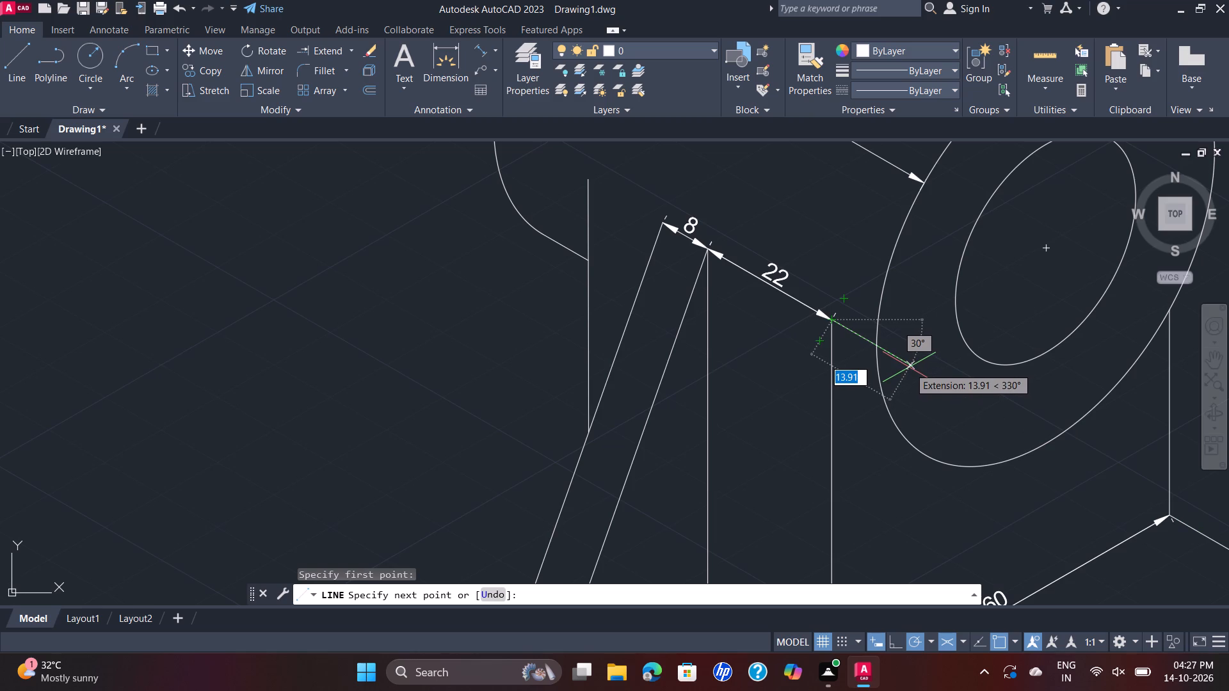
key(8)
key(Return)
key(Escape)
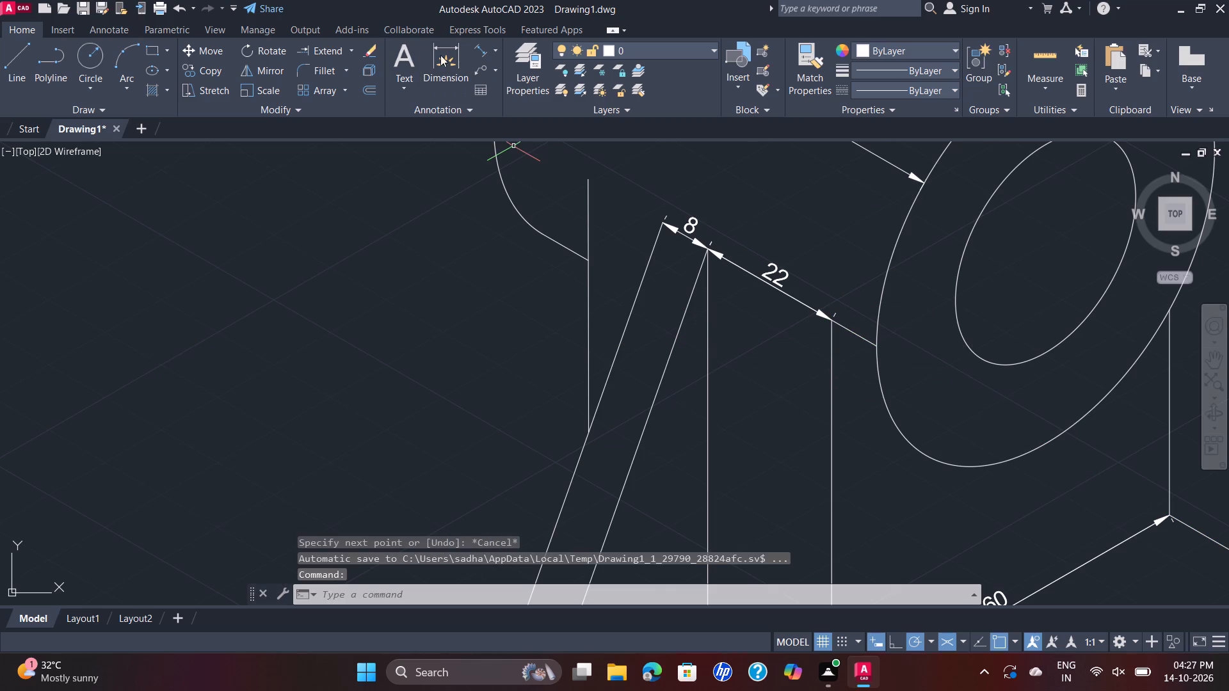
Add an aligned dimension from the upright plate's top front corner to the cylinder's front face, placed along the short extension line.
click(474, 54)
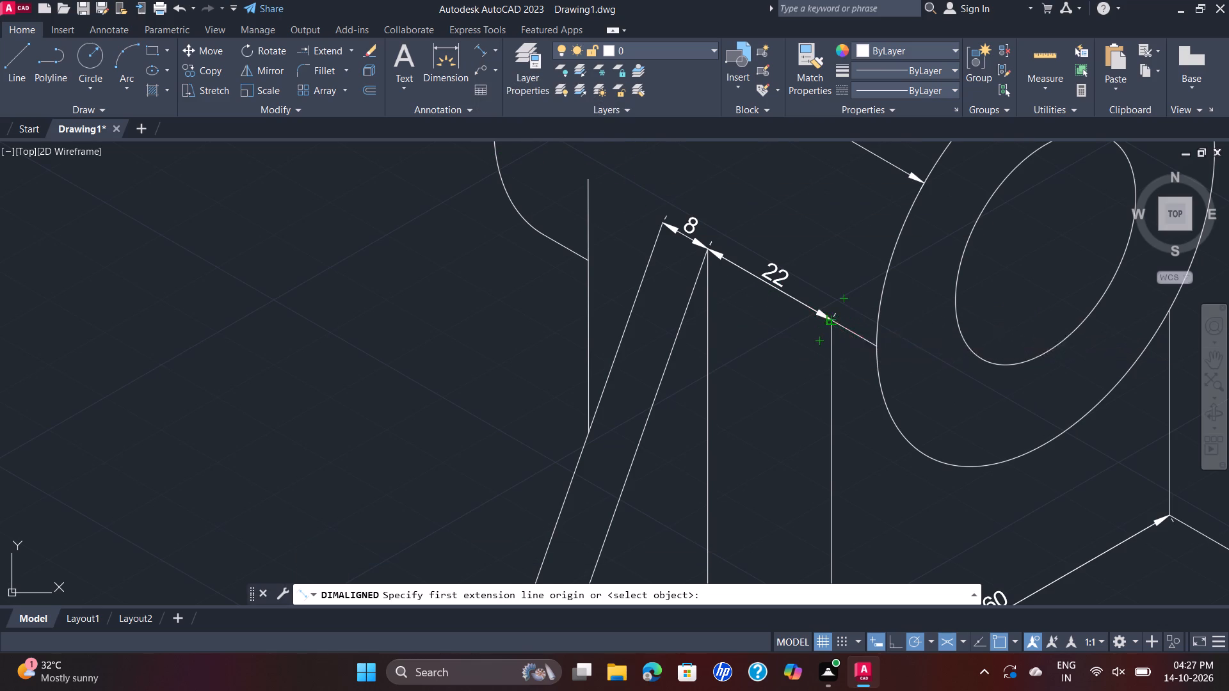
click(830, 322)
click(875, 344)
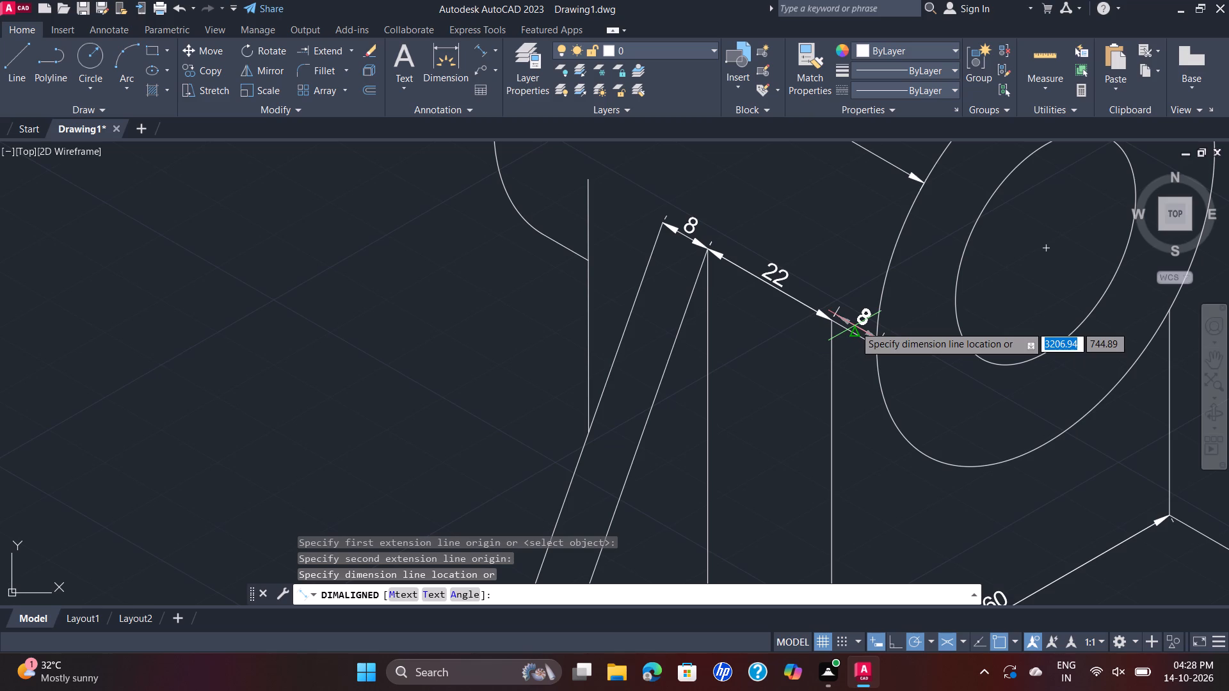
click(852, 328)
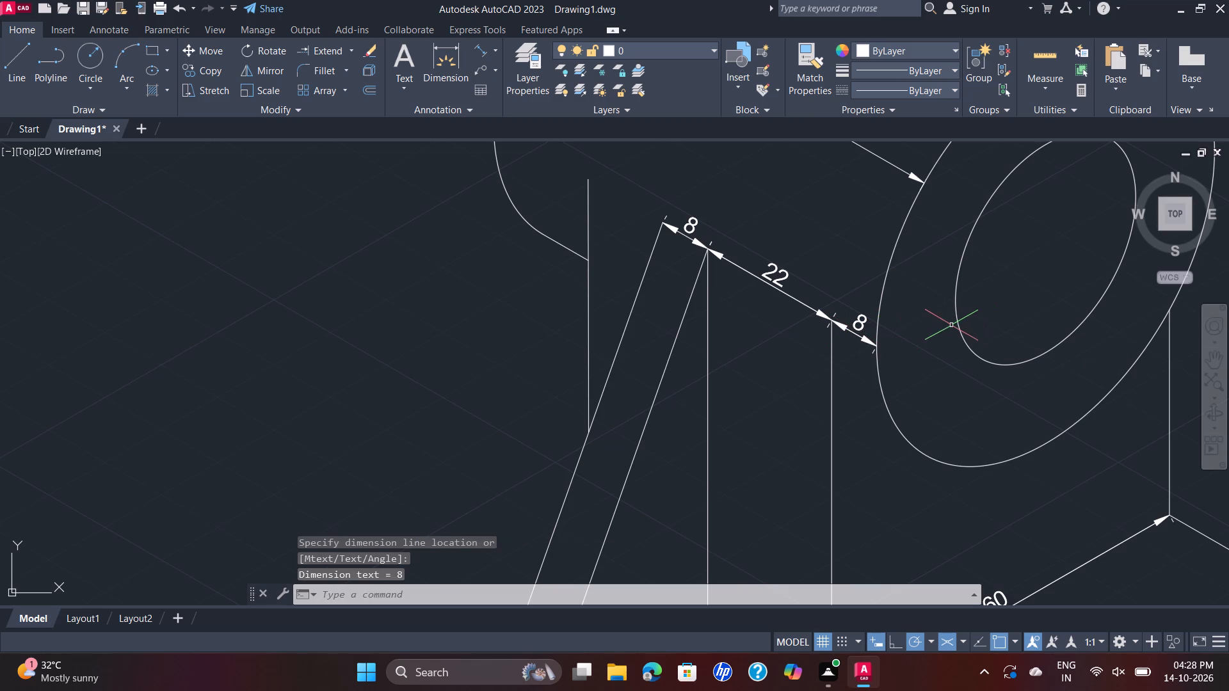
Add a multileader labelled Ø60 pointing to the outer ellipse of the large cylinder's front face, with its text outside the cylinder.
scroll(952, 326, up, 1)
scroll(952, 326, down, 2)
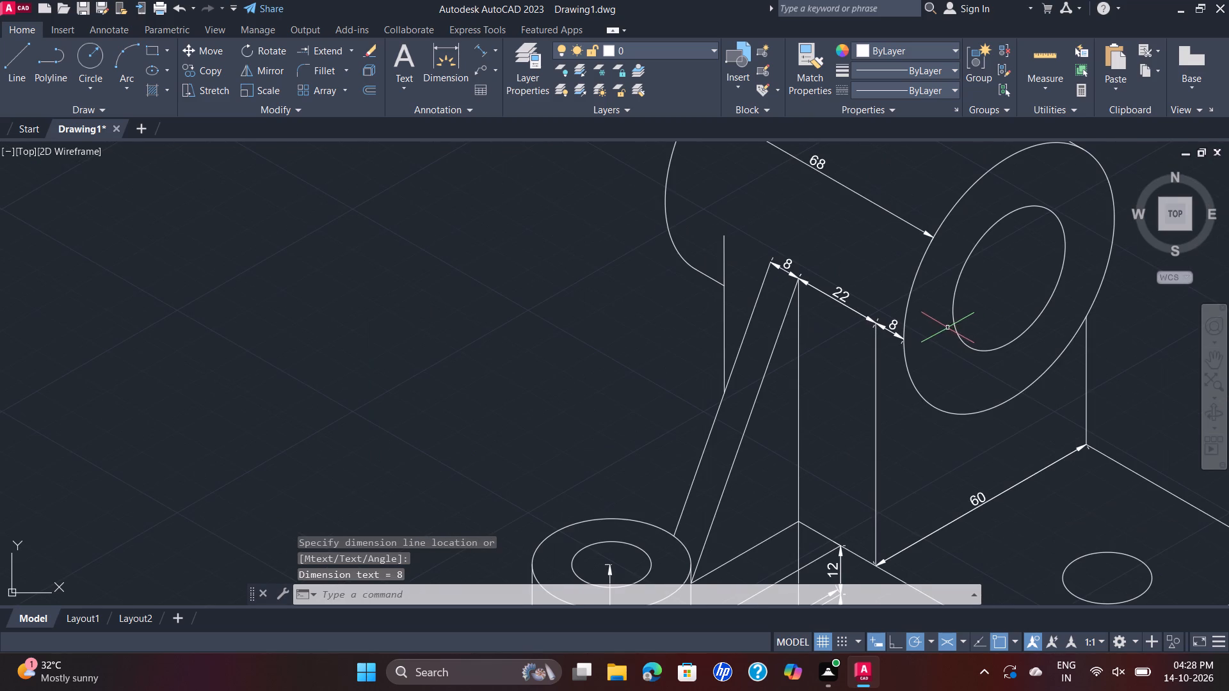
middle_drag(938, 321, 856, 326)
scroll(856, 326, down, 2)
scroll(903, 324, up, 1)
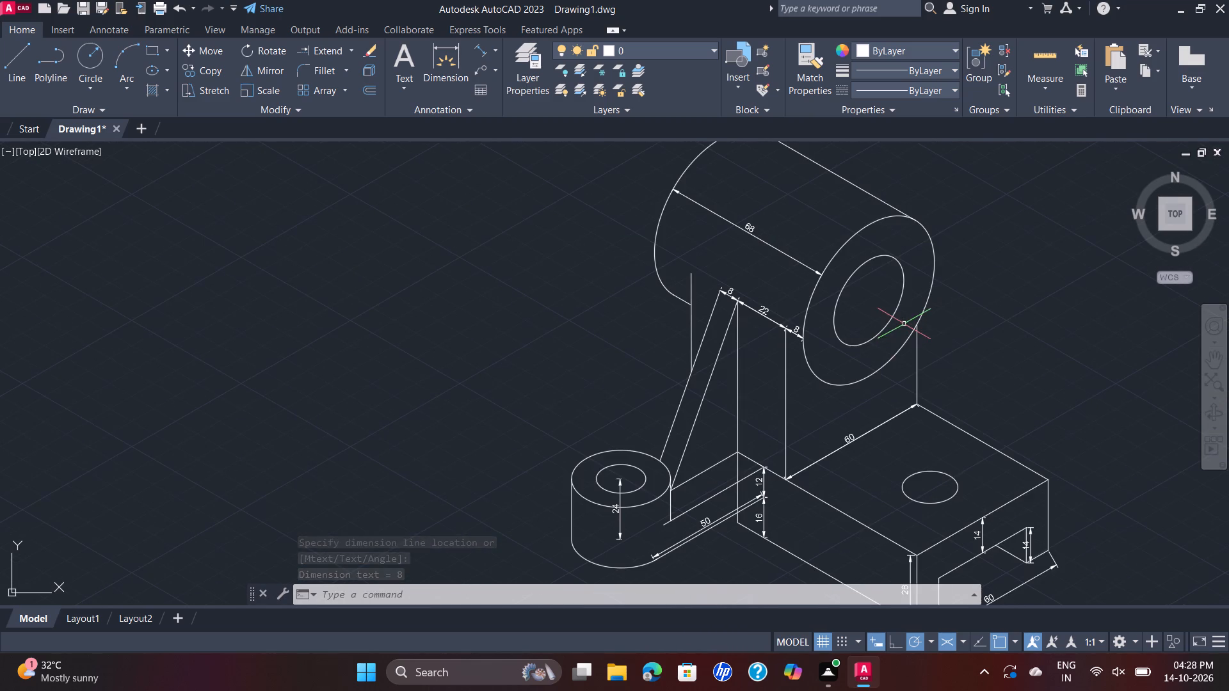
scroll(966, 315, down, 1)
scroll(996, 367, up, 1)
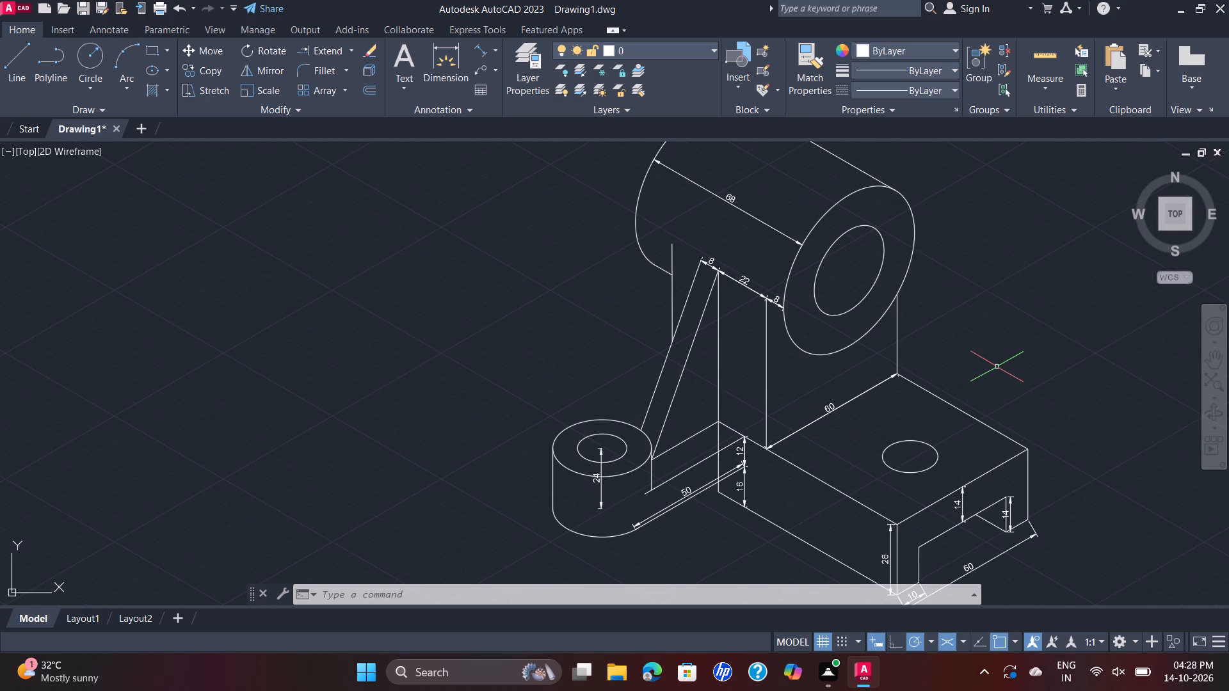
middle_drag(989, 350, 961, 390)
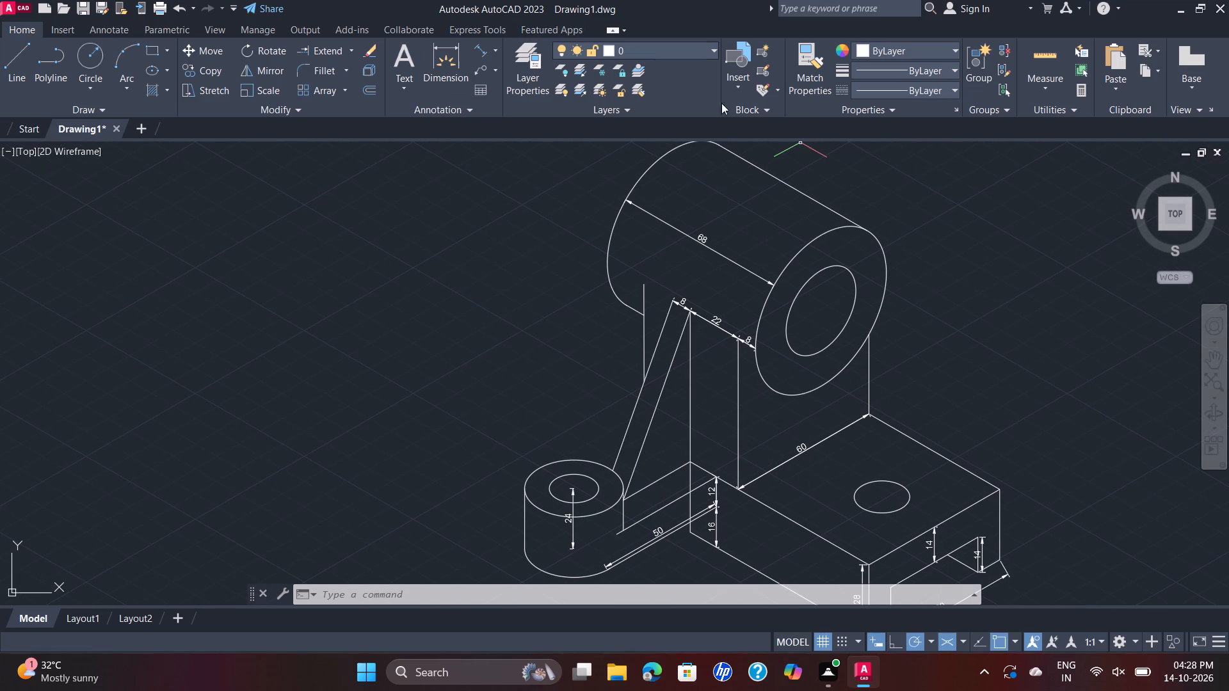
click(486, 68)
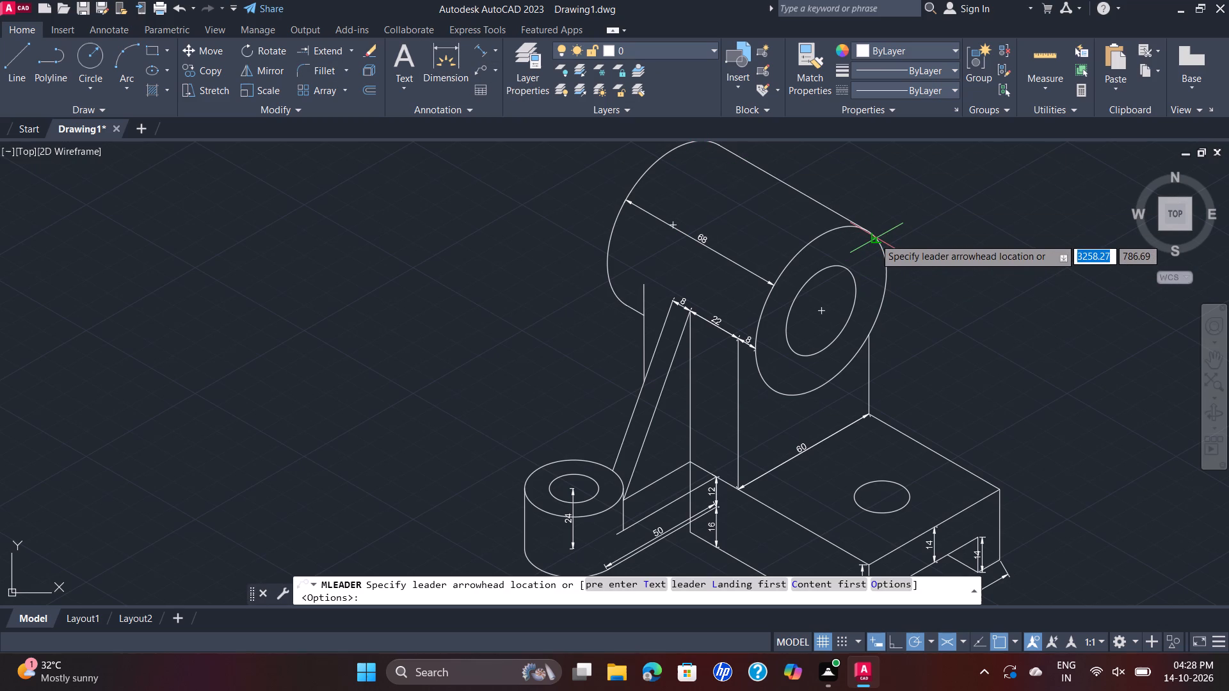
click(883, 265)
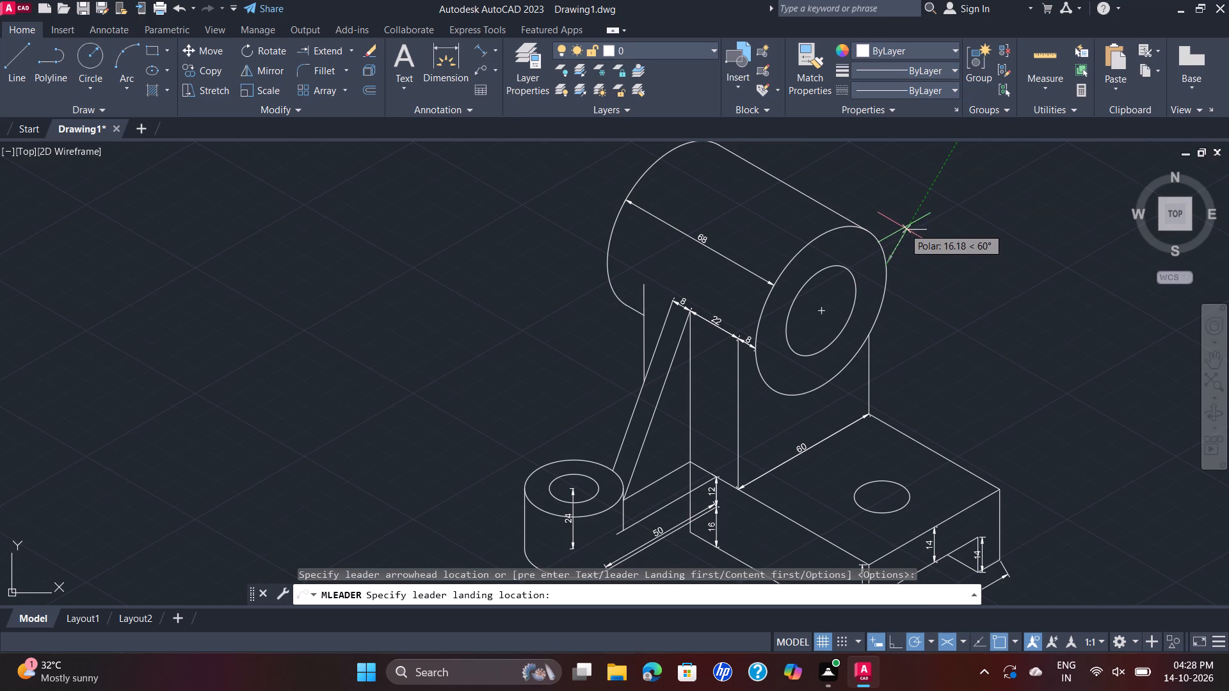
click(917, 230)
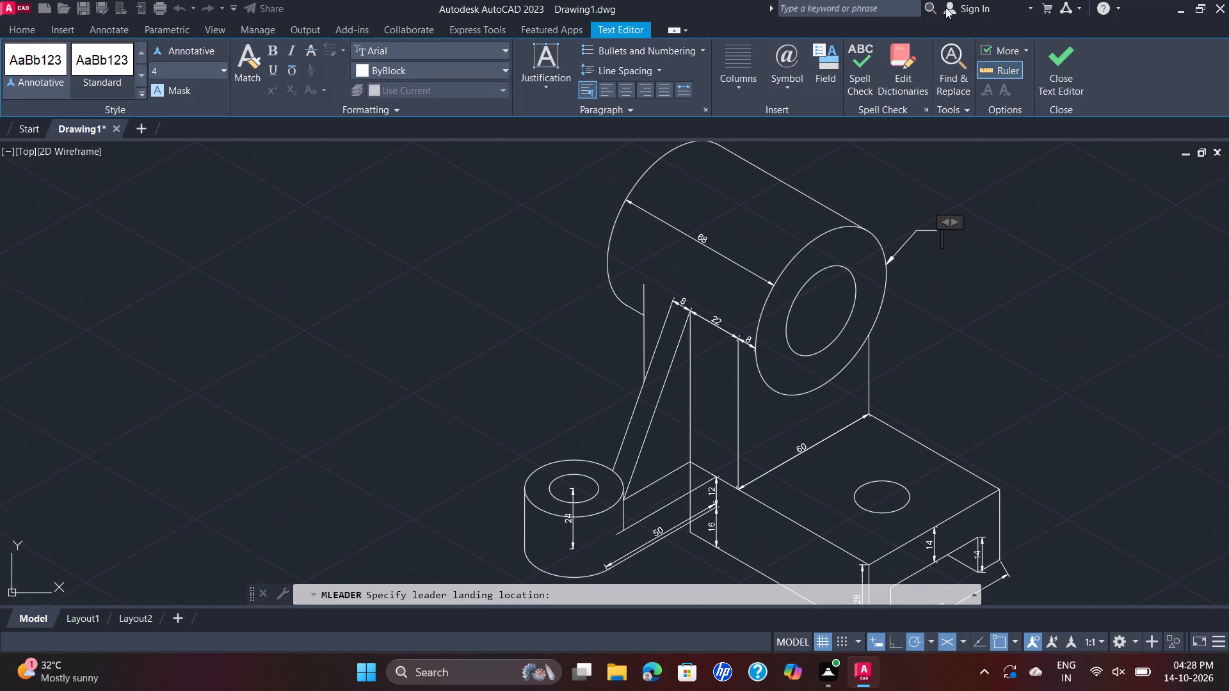
click(785, 69)
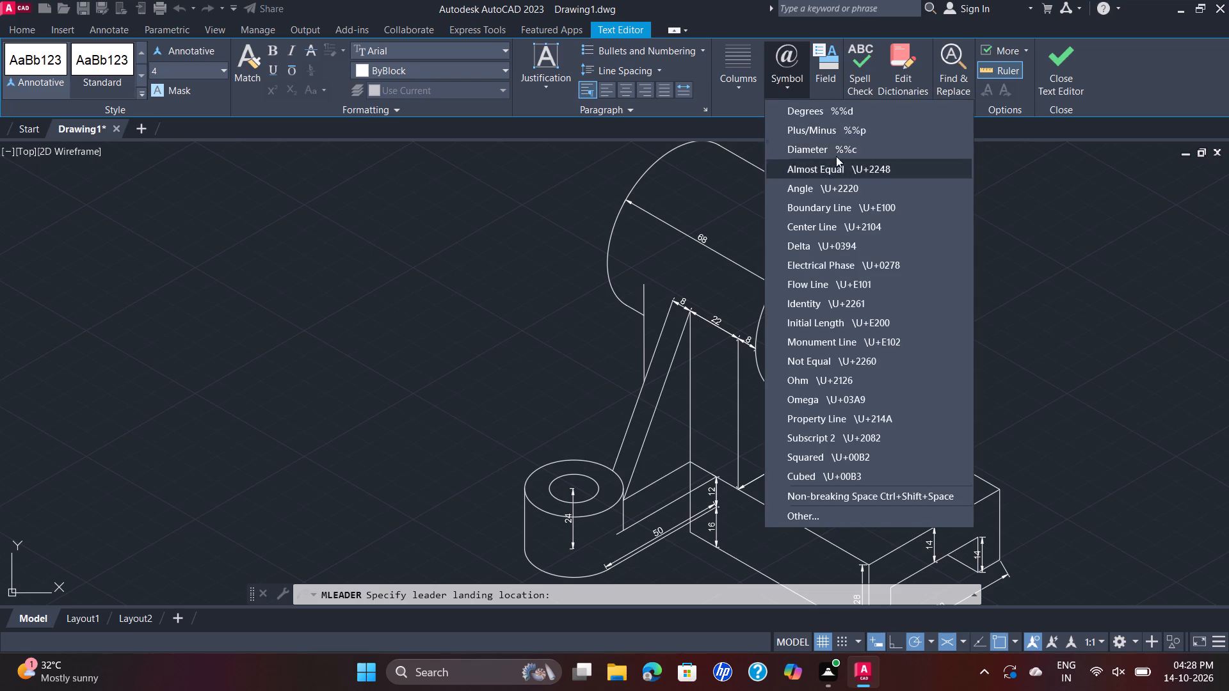
click(838, 147)
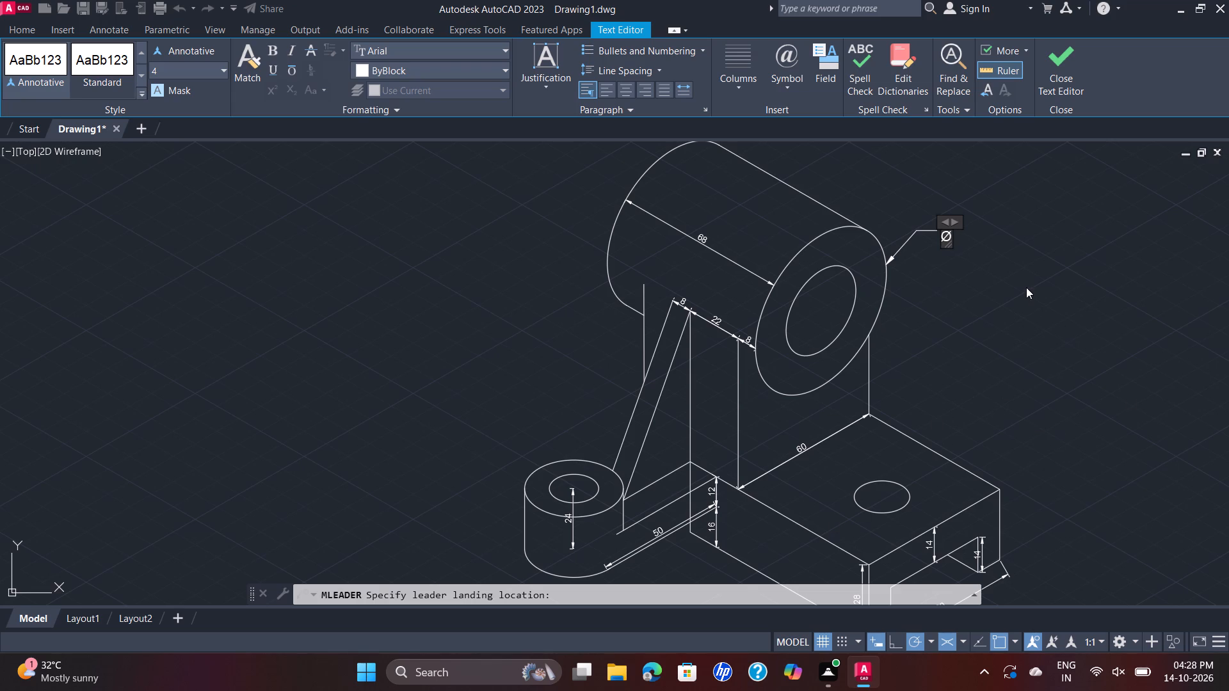
text(60)
key(Return)
key(Escape)
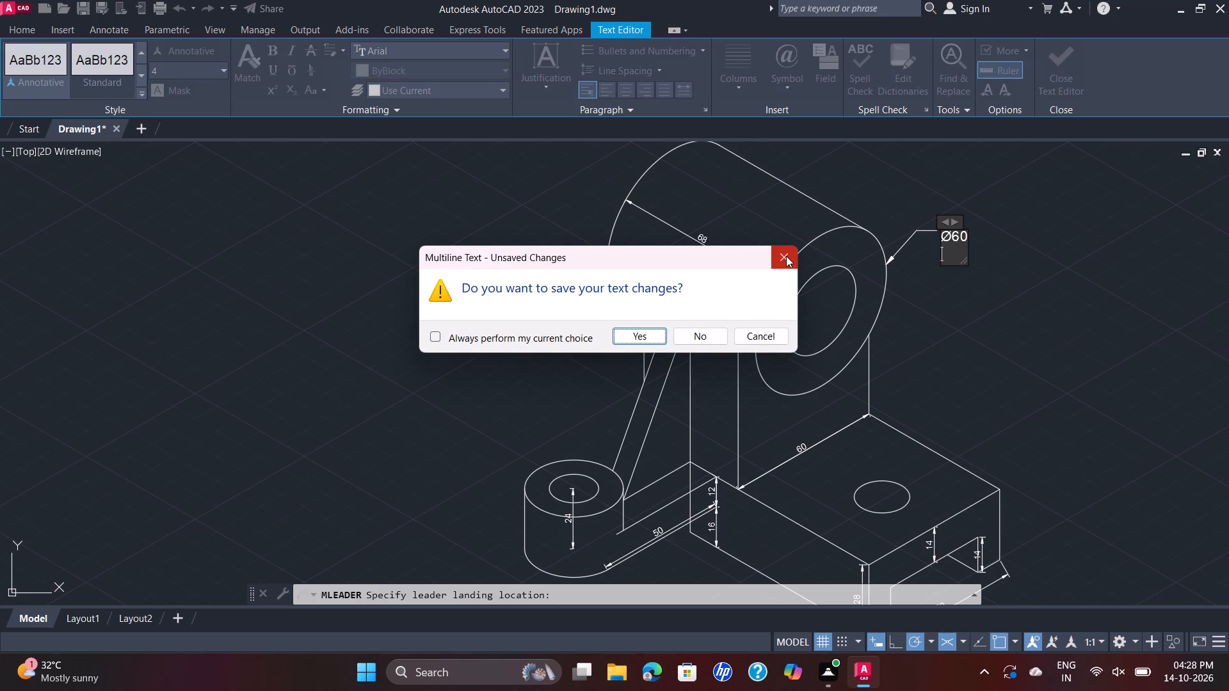
click(786, 256)
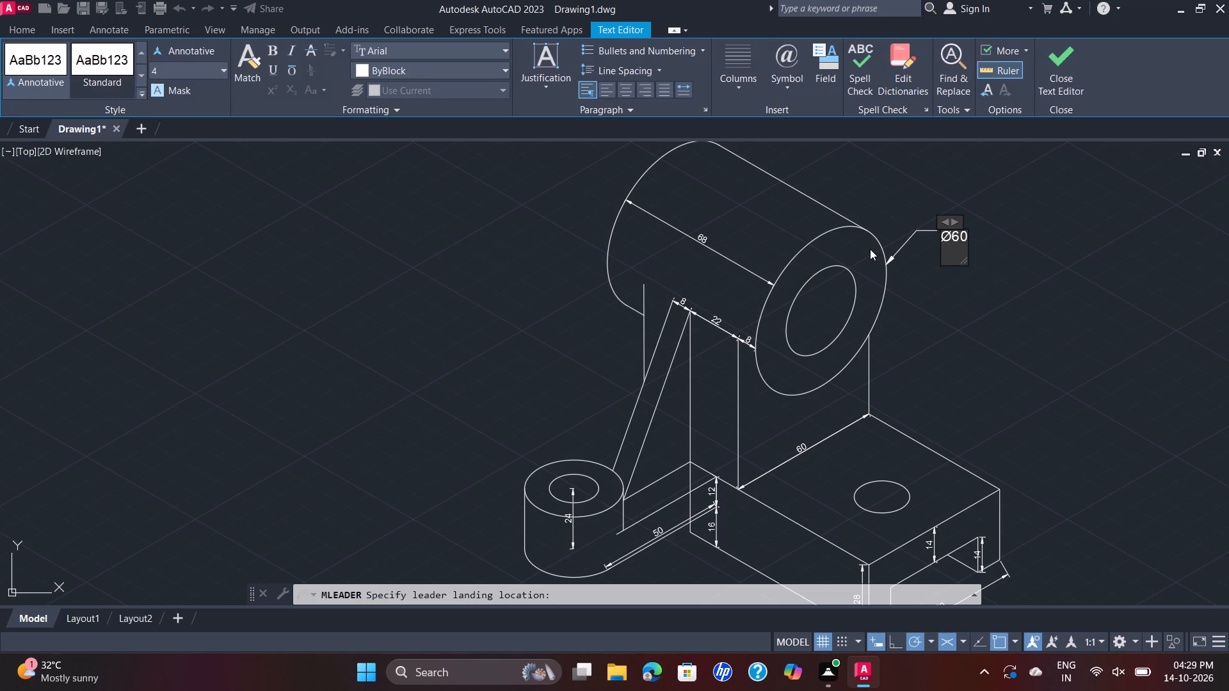
key(BackSpace)
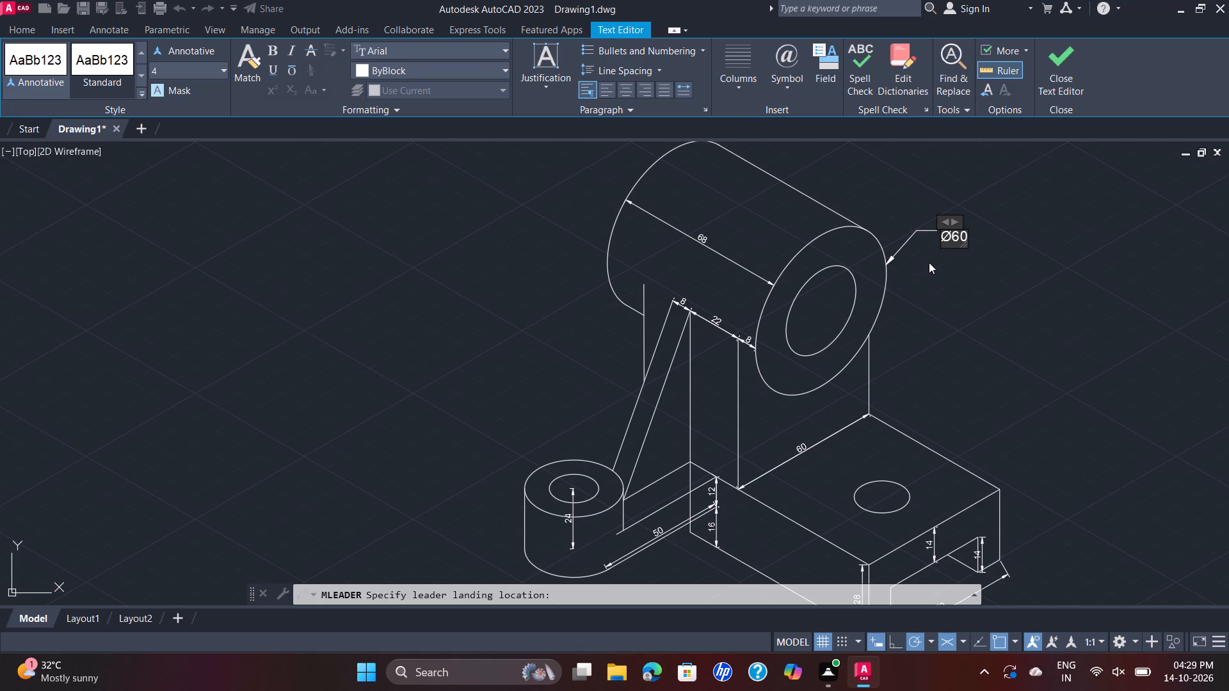
click(929, 262)
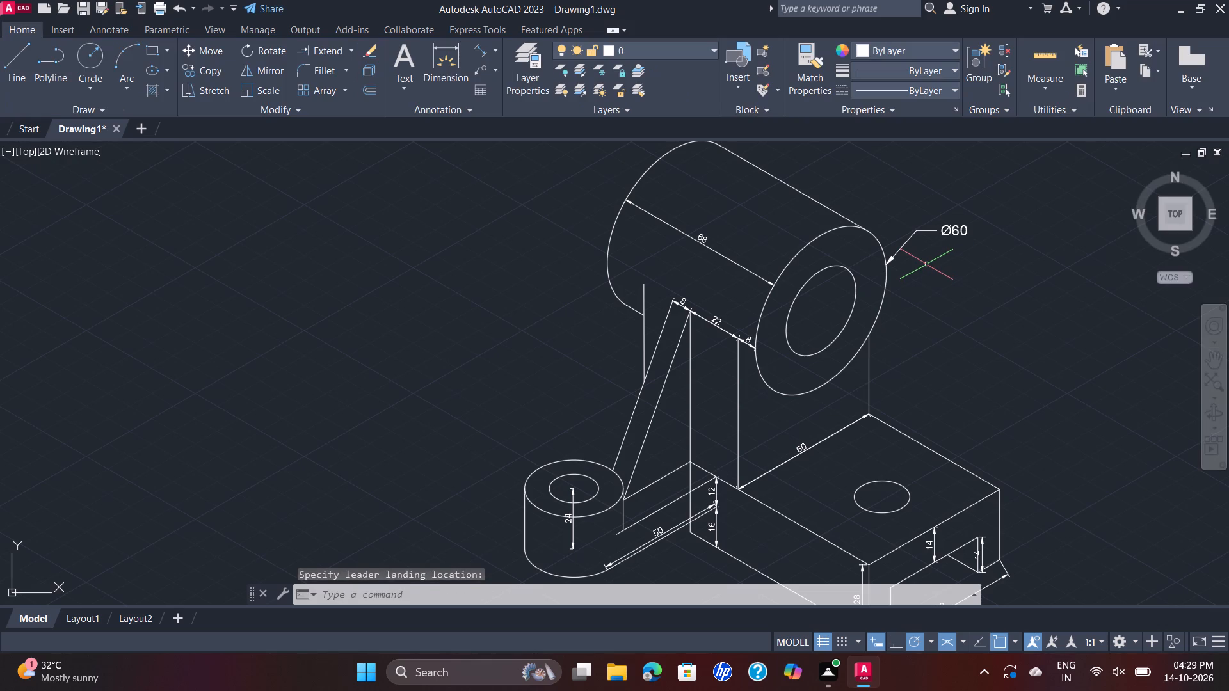
Add a multileader labelled Ø32 pointing to the large cylinder's bore ellipse, with its text below the Ø60 label.
key(space)
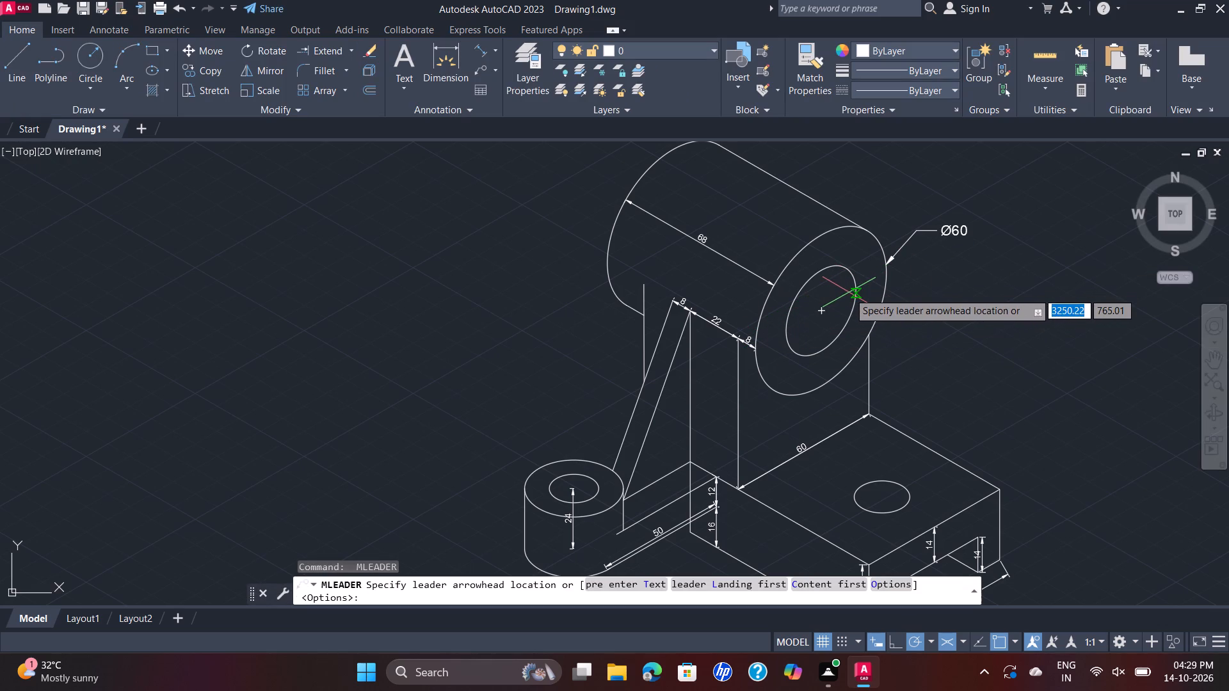
click(854, 303)
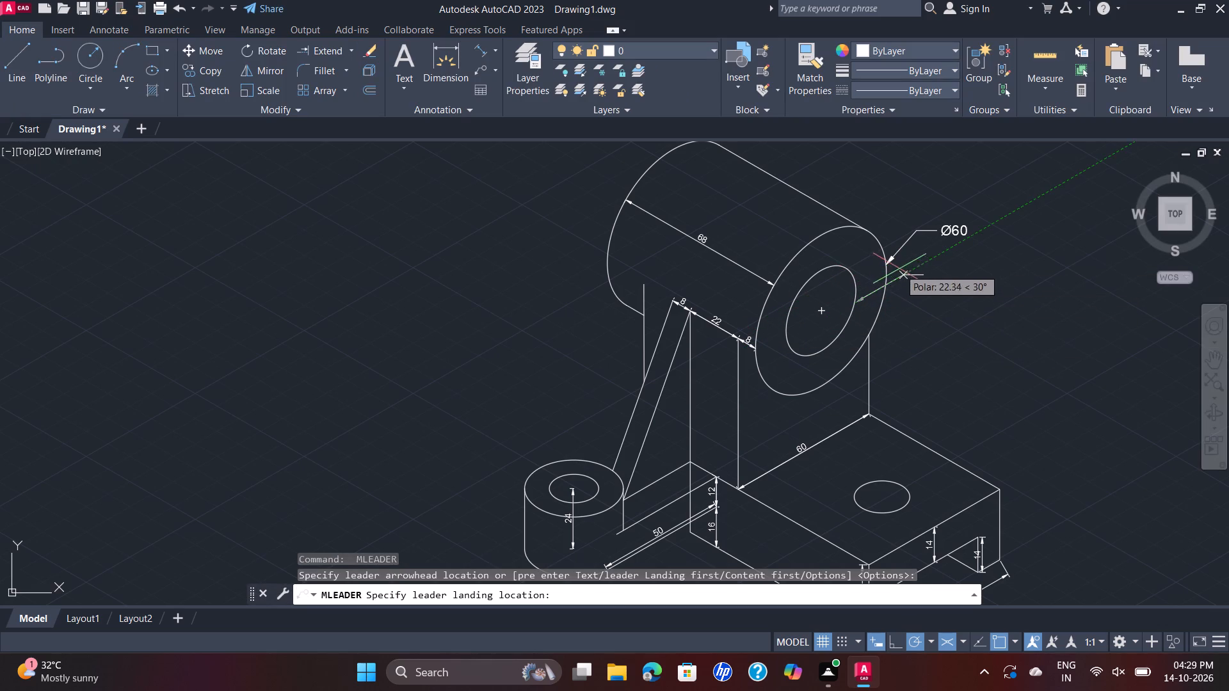
click(913, 262)
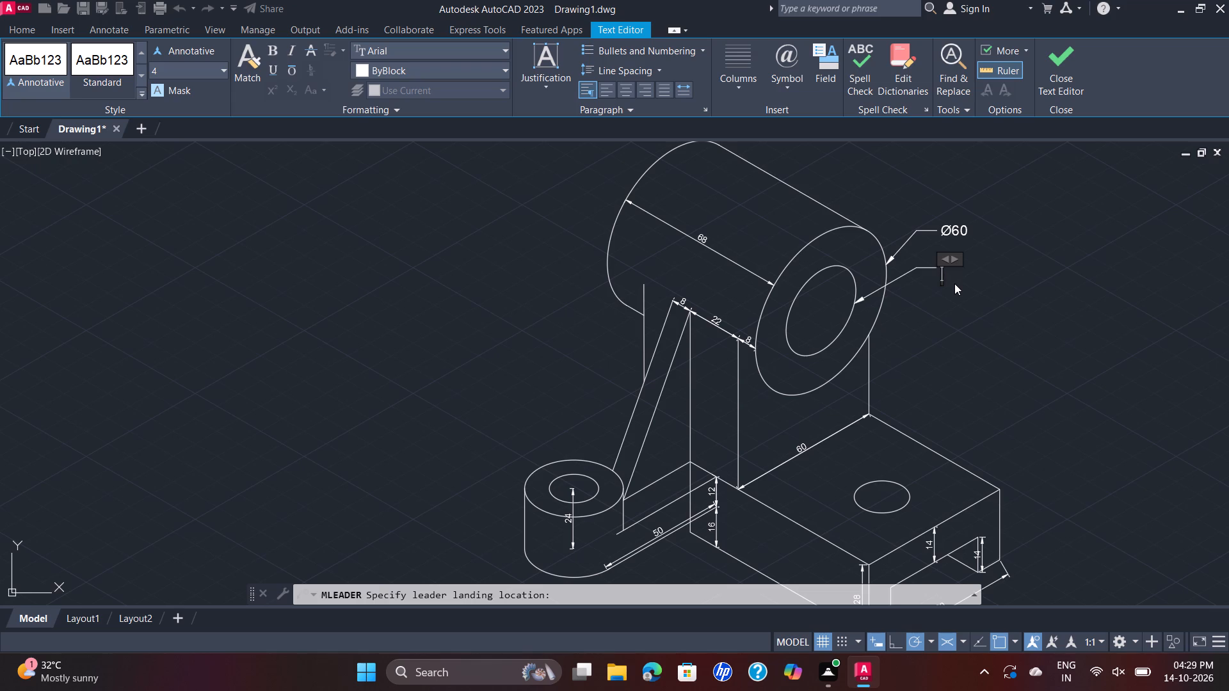
click(808, 91)
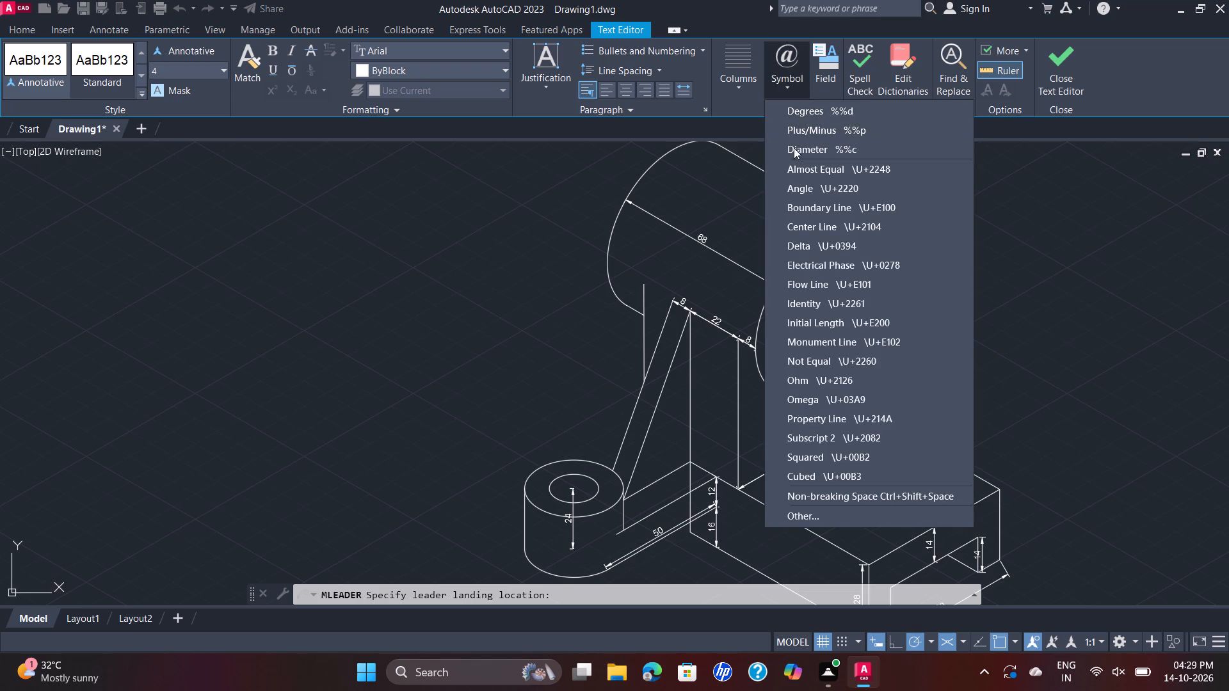
click(794, 154)
key(3)
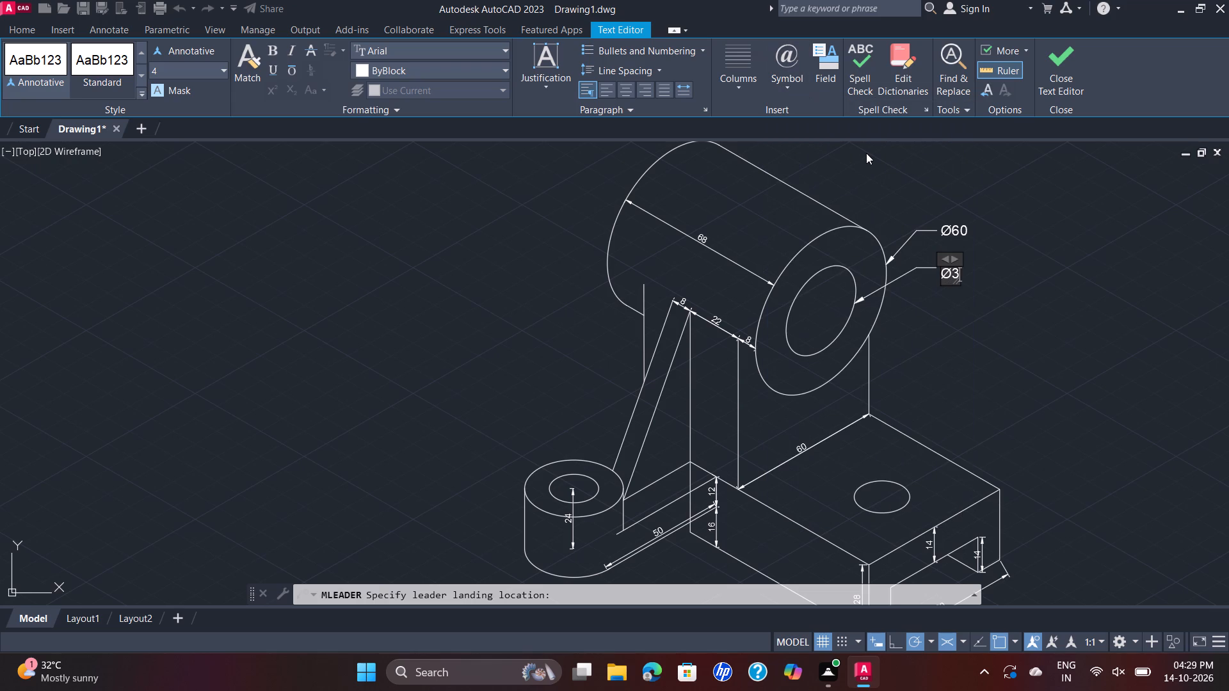
key(2)
key(Return)
key(BackSpace)
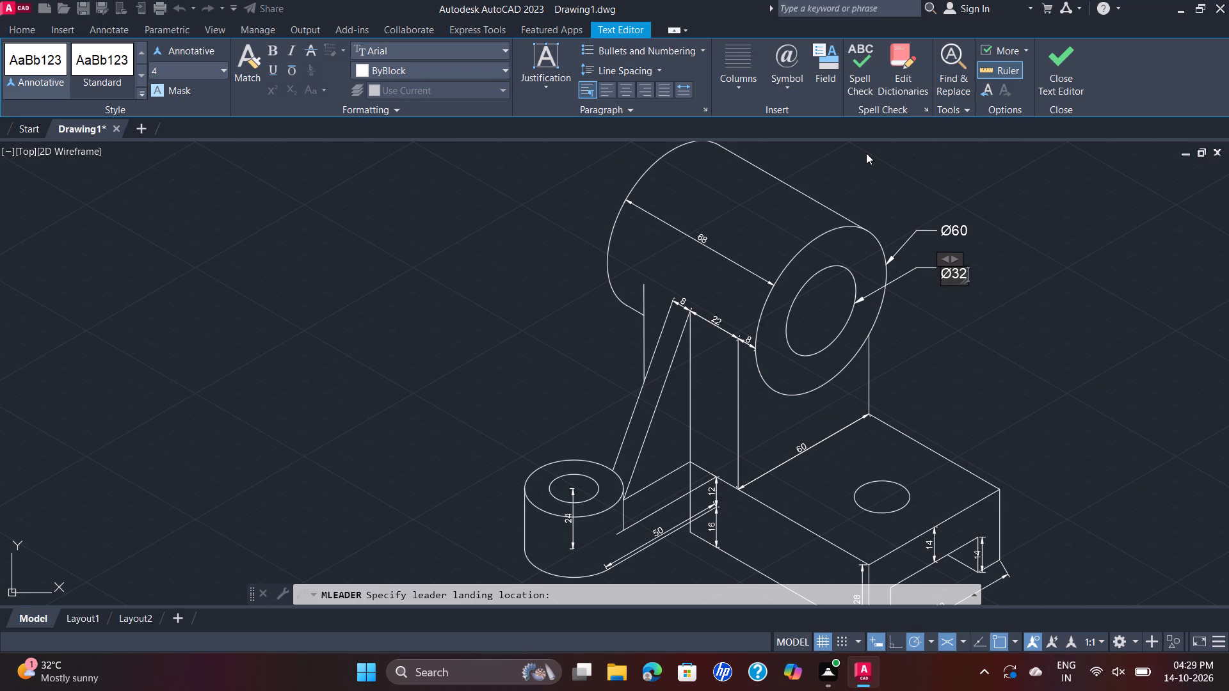
click(866, 153)
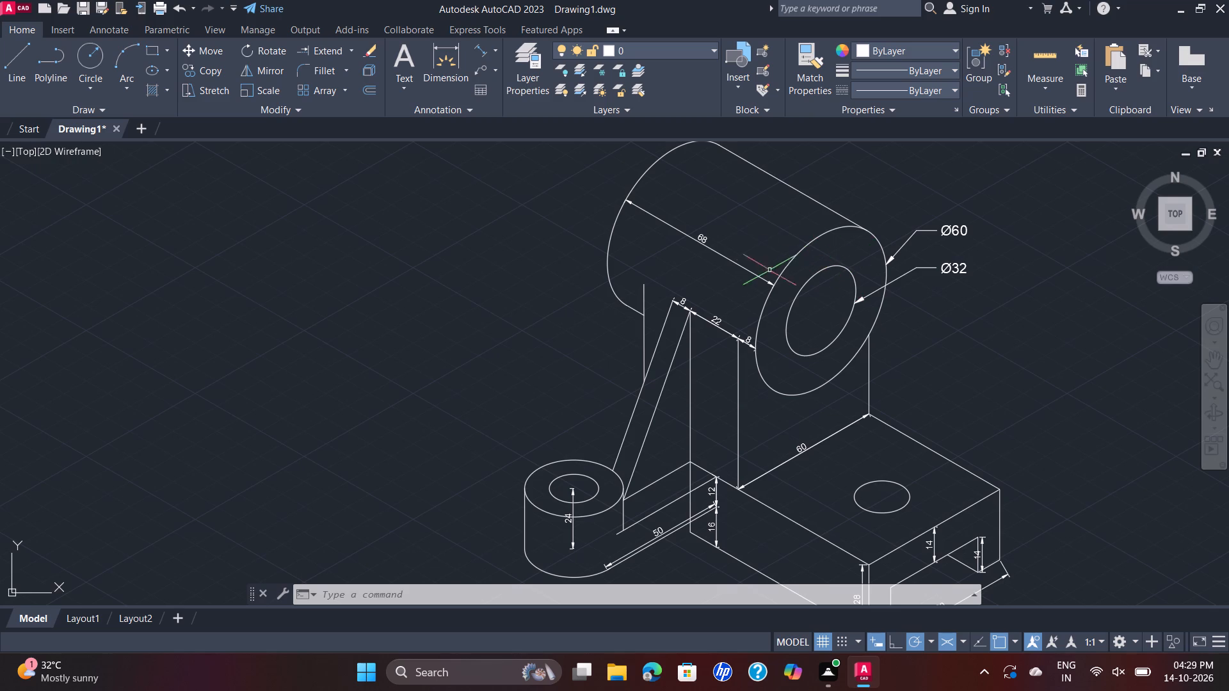
Add a multileader labelled Ø32 pointing to the round boss's outer top ellipse, with its text outside the boss.
key(space)
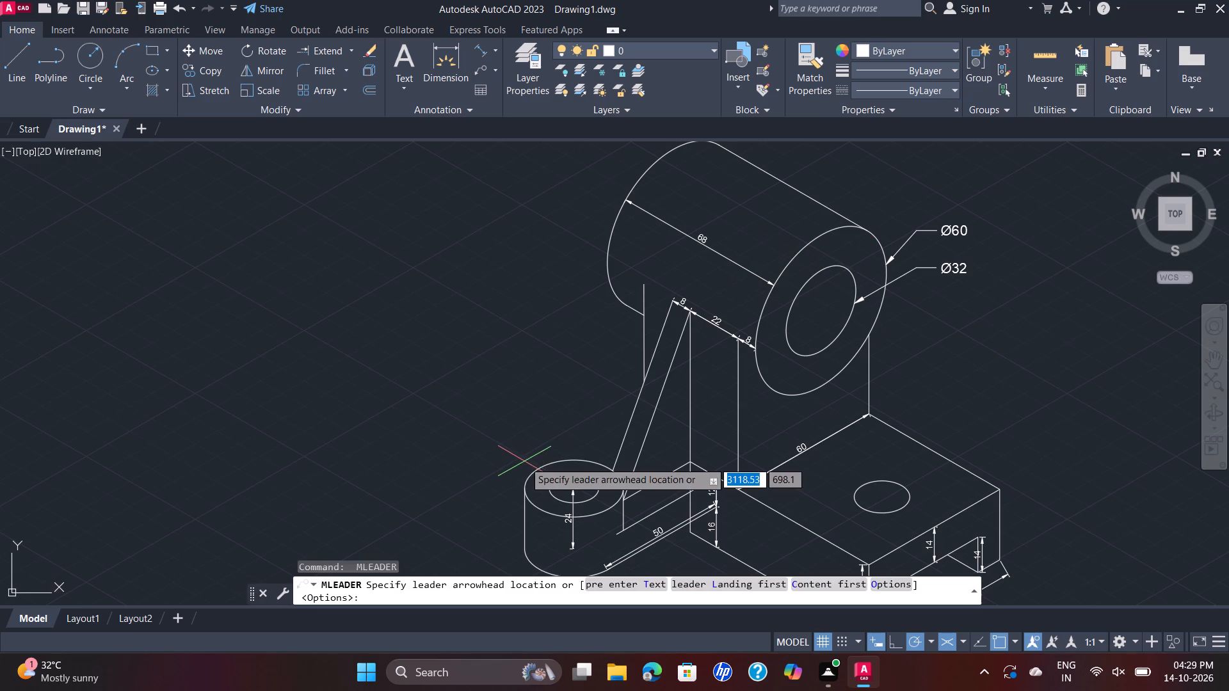
click(536, 473)
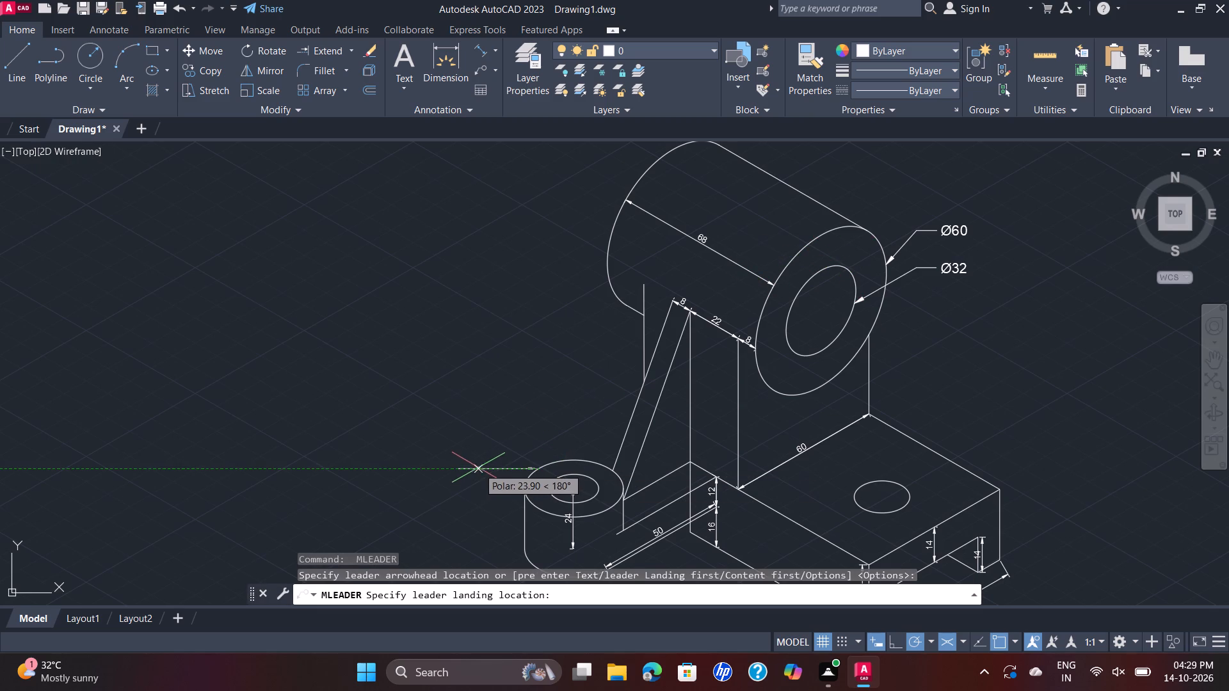
click(494, 451)
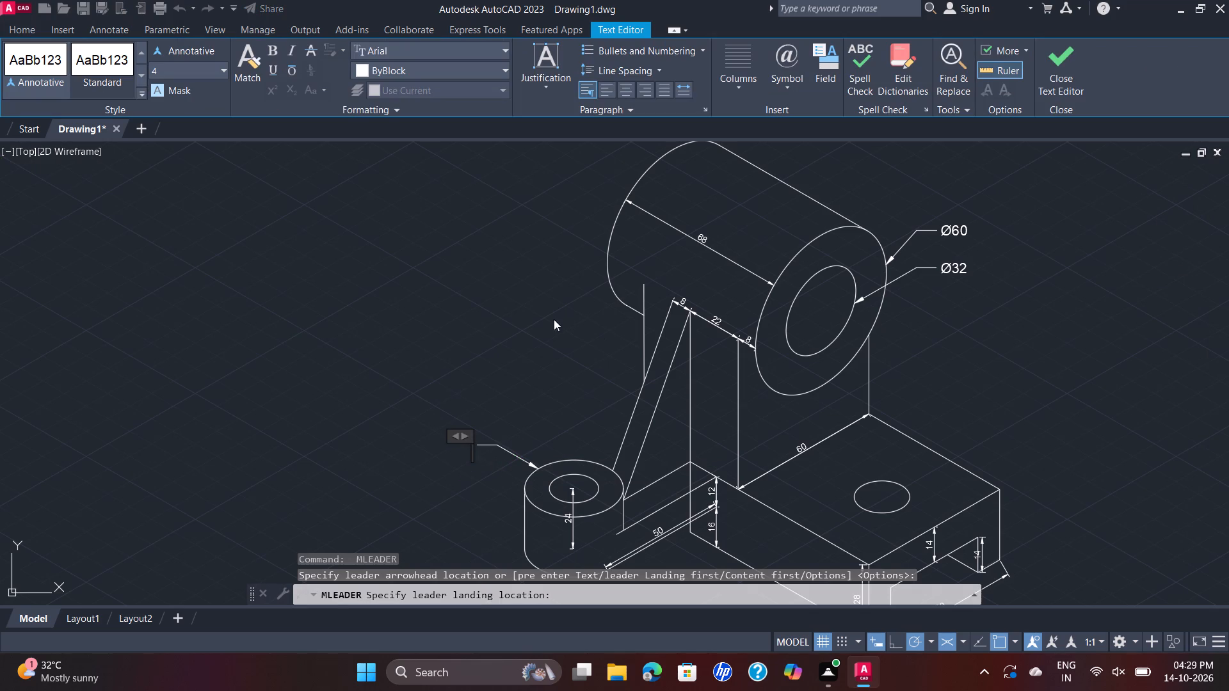
click(785, 96)
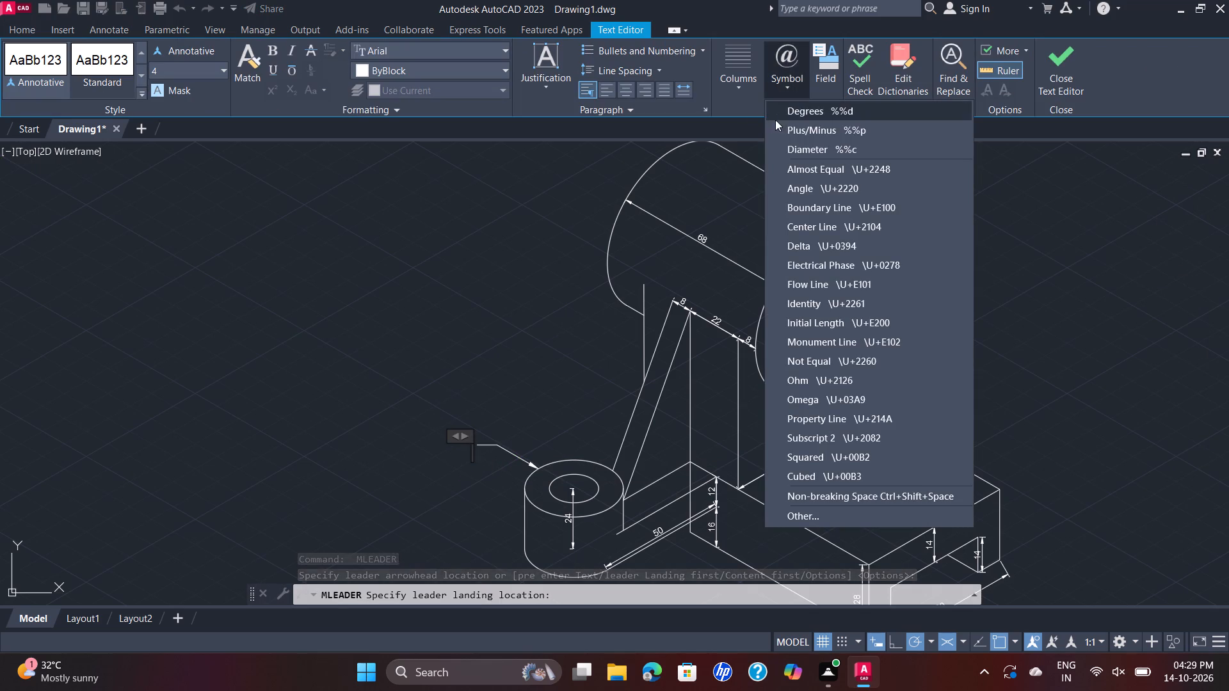
click(801, 144)
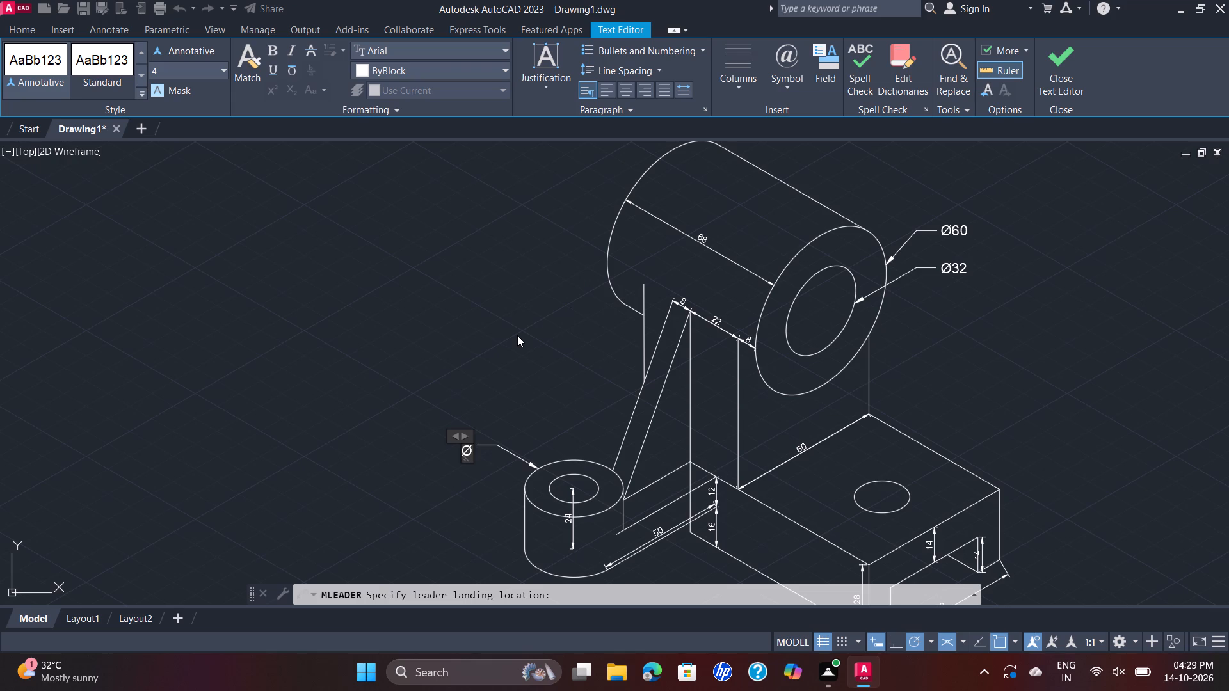
key(3)
key(2)
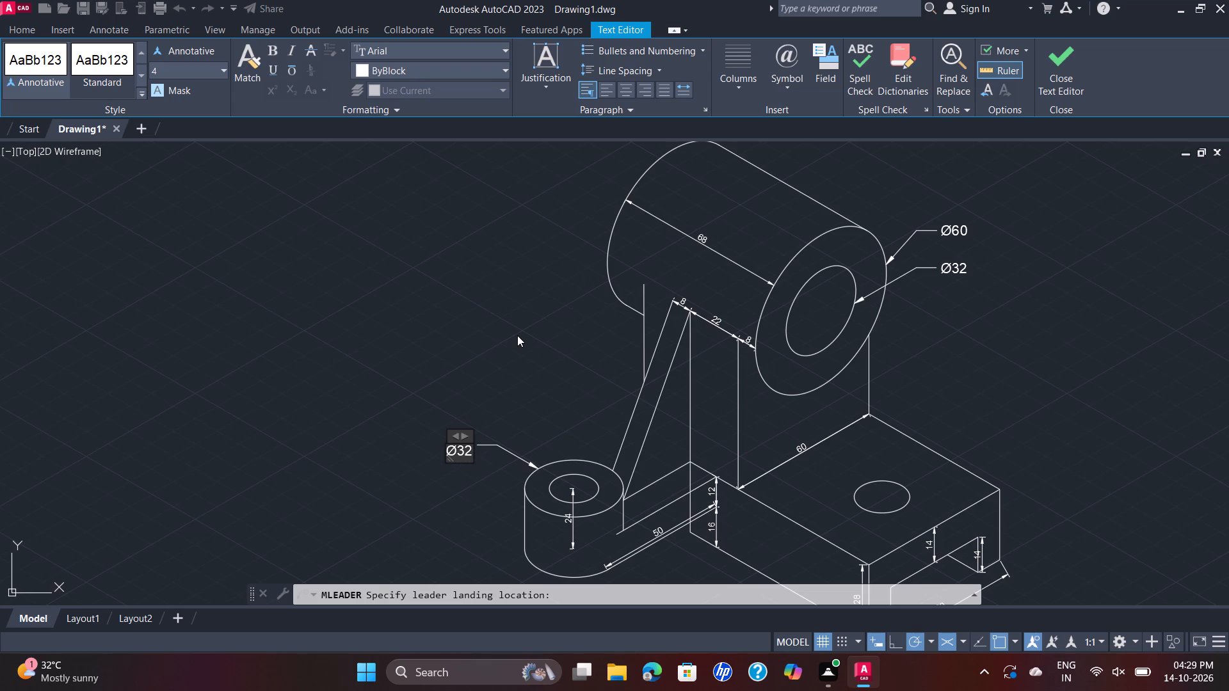
click(517, 335)
Add a multileader labelled Ø16 pointing to the round boss's hole ellipse, with its text below the boss's Ø32 label.
key(space)
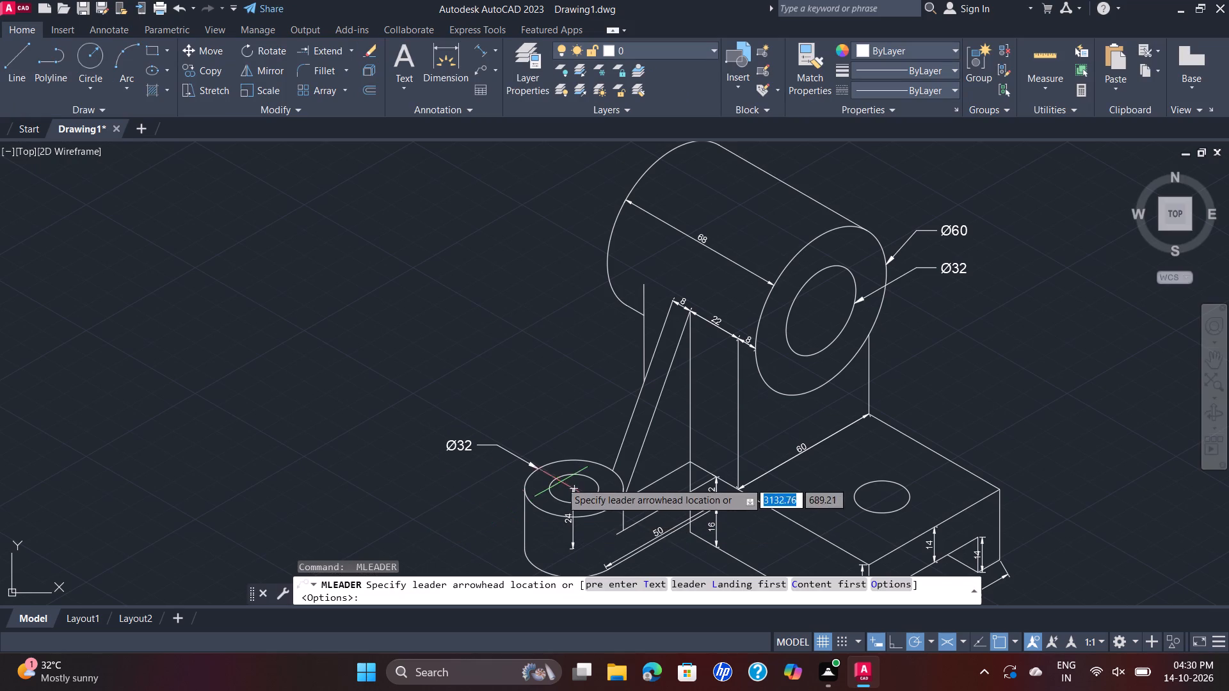
click(549, 488)
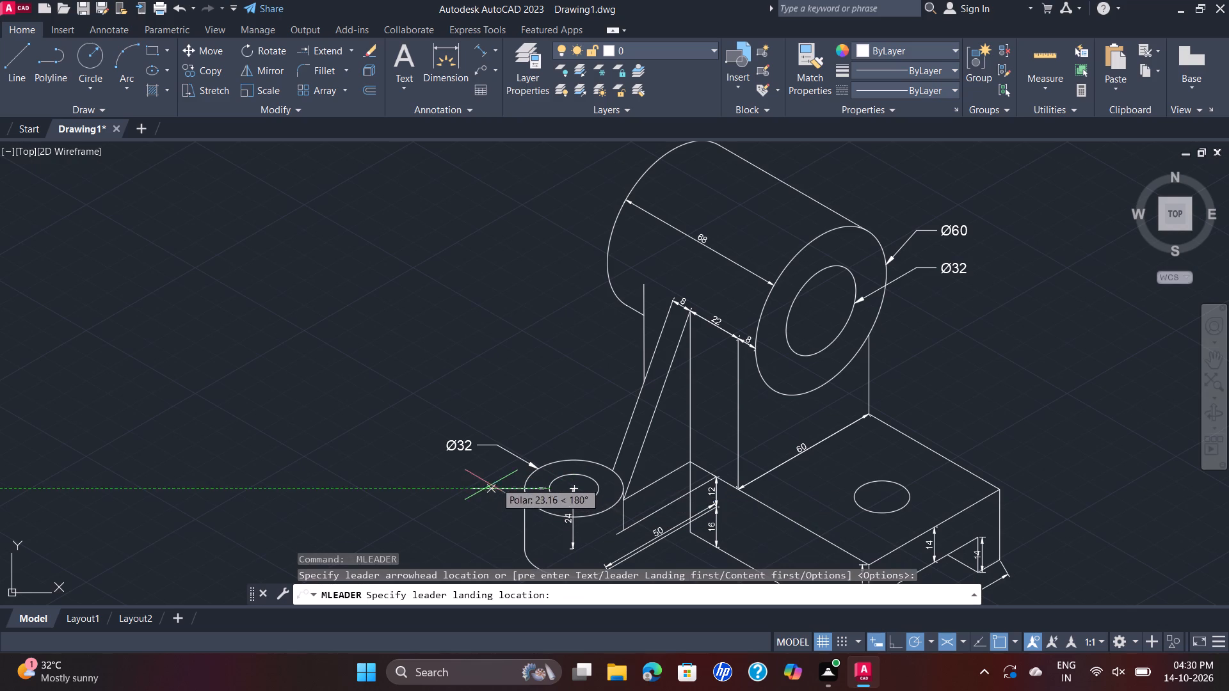
click(497, 472)
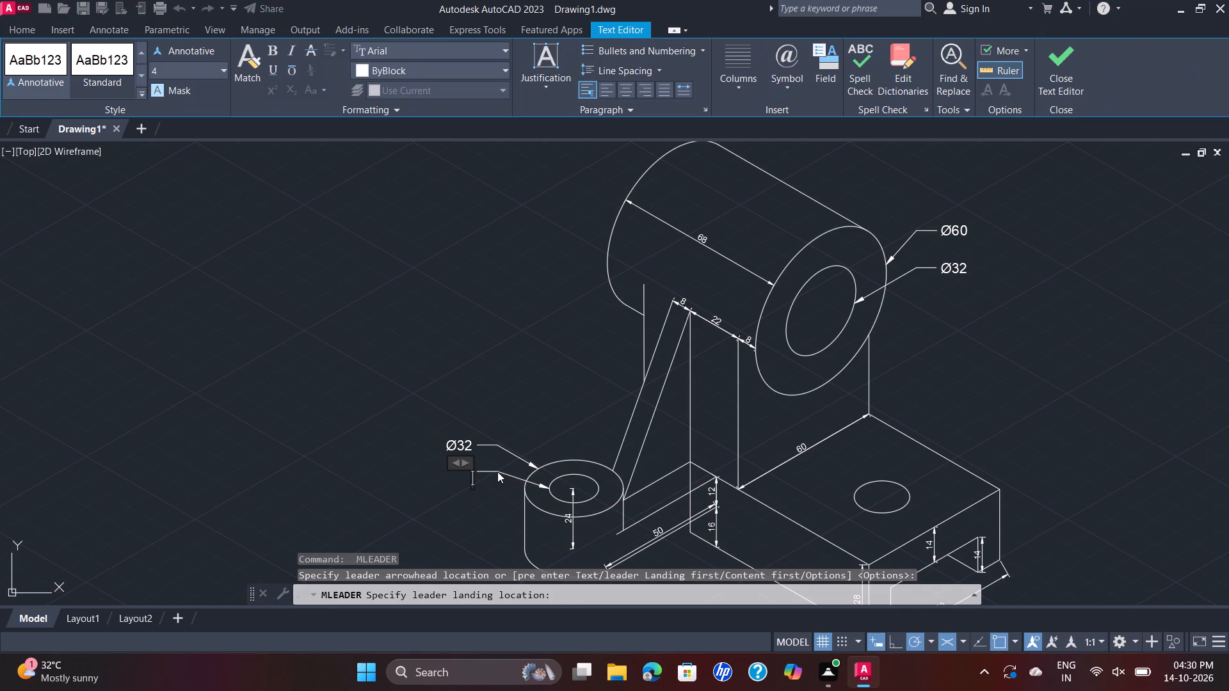
click(794, 91)
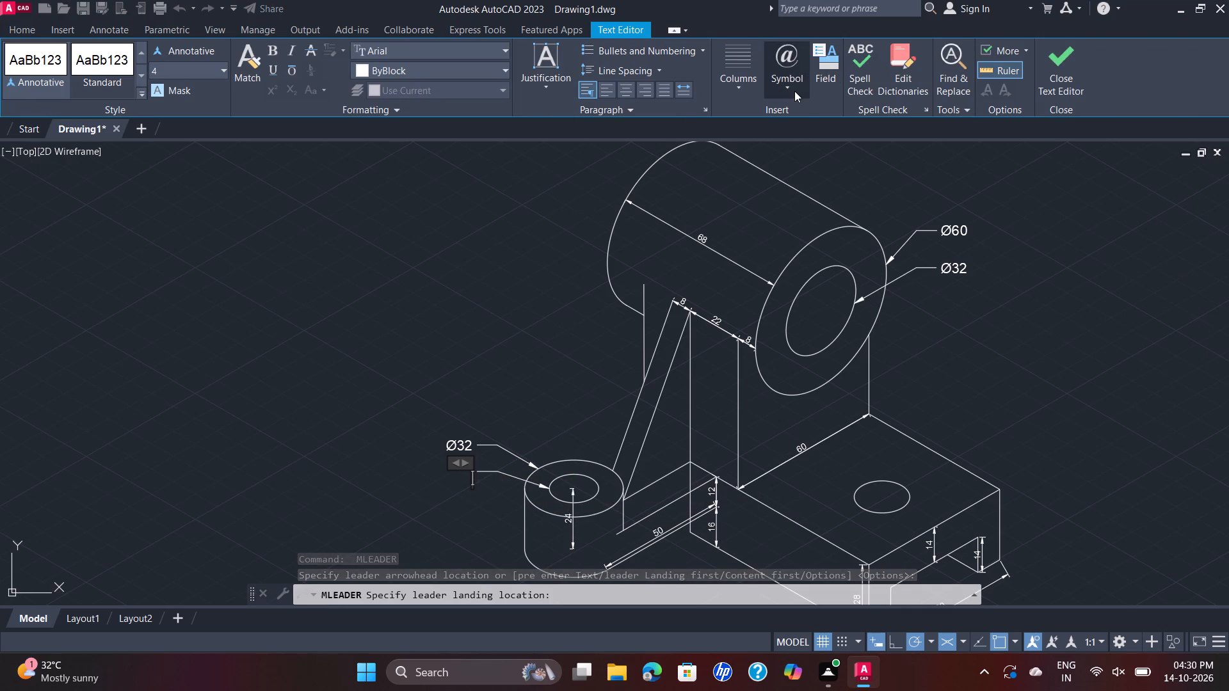
click(844, 151)
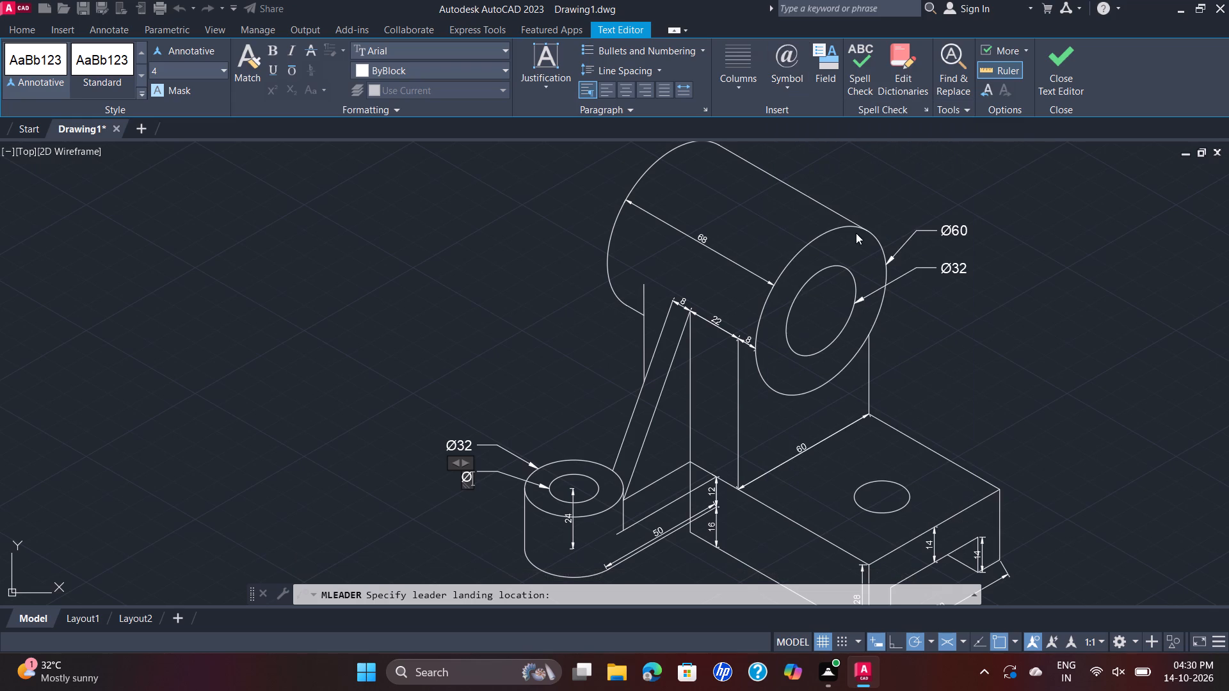
text(16)
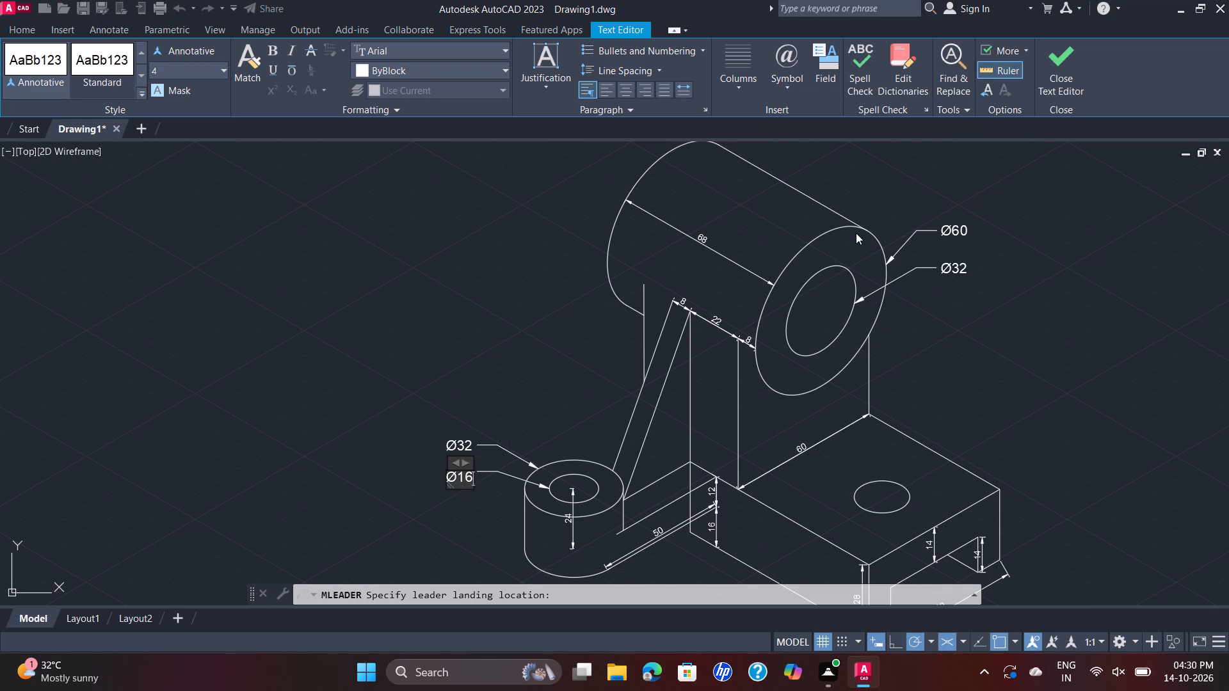
click(856, 233)
Add a multileader labelled Ø18 pointing to the hole ellipse on the base block's top face, with its text beyond the hole.
scroll(927, 337, down, 1)
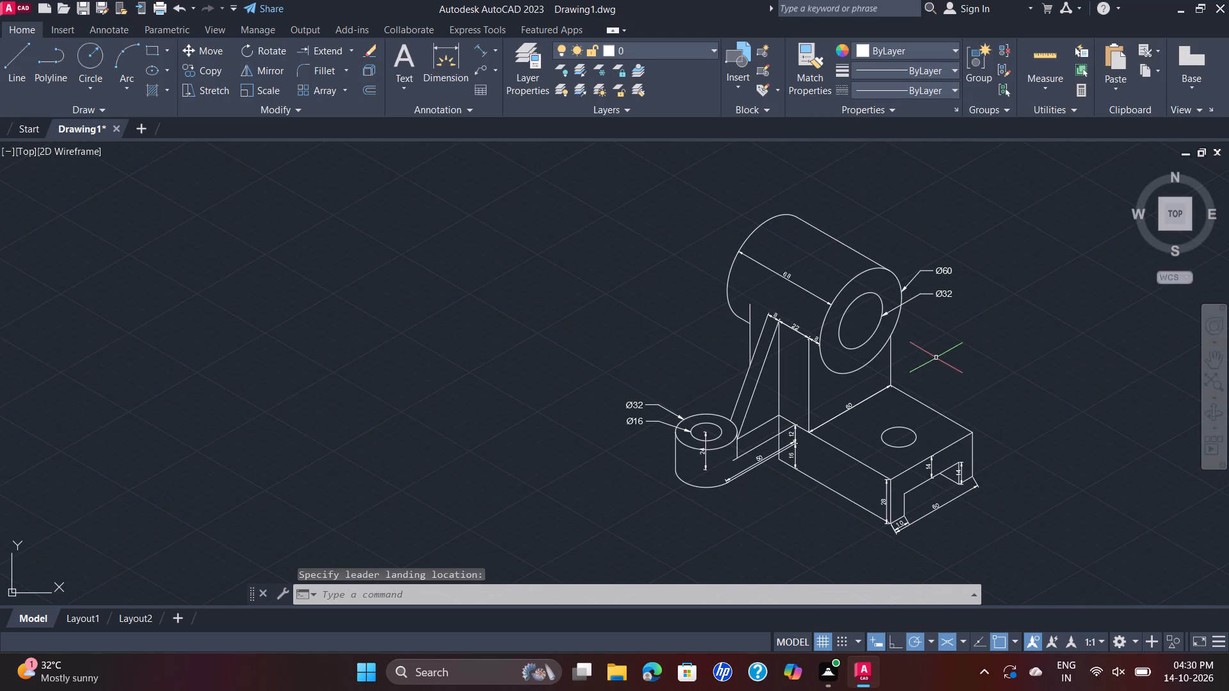
middle_drag(939, 362, 836, 337)
scroll(836, 337, up, 1)
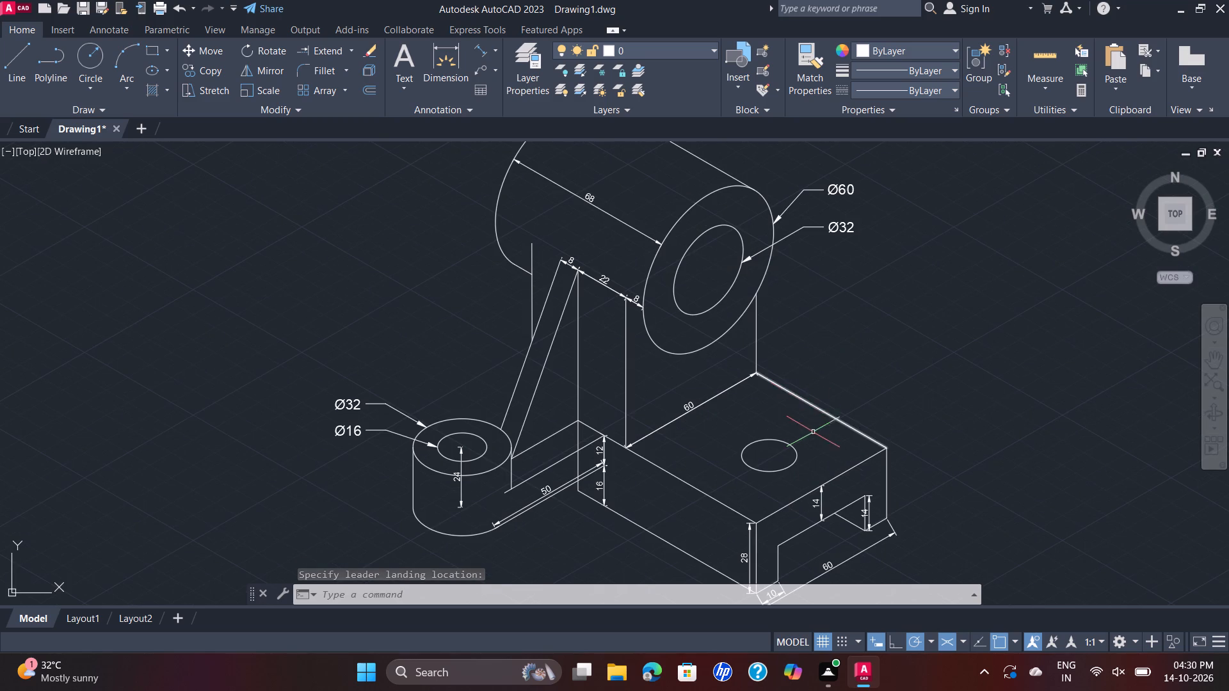
key(space)
click(796, 455)
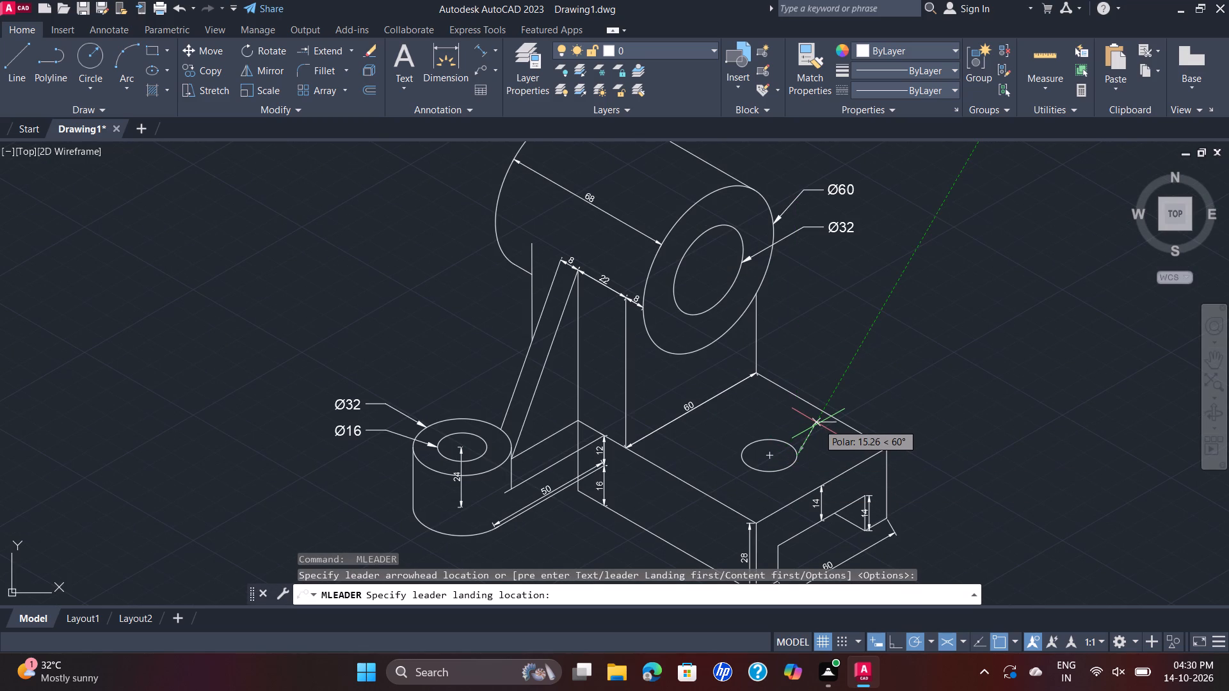
click(818, 424)
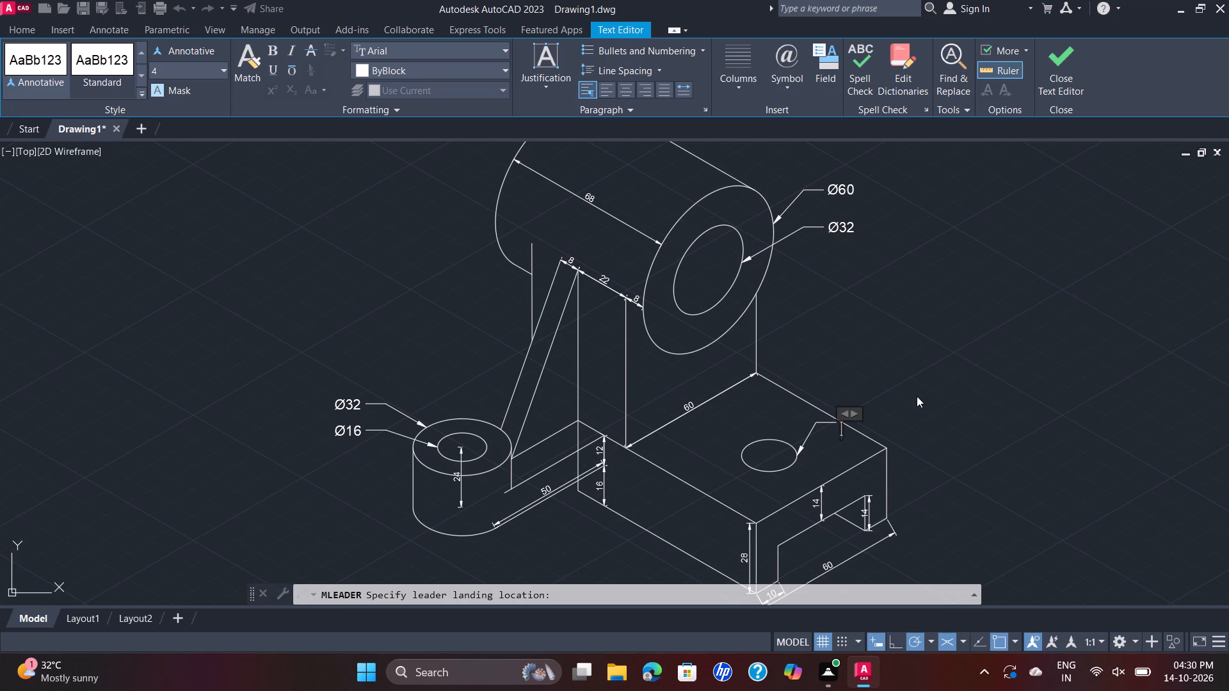
click(783, 90)
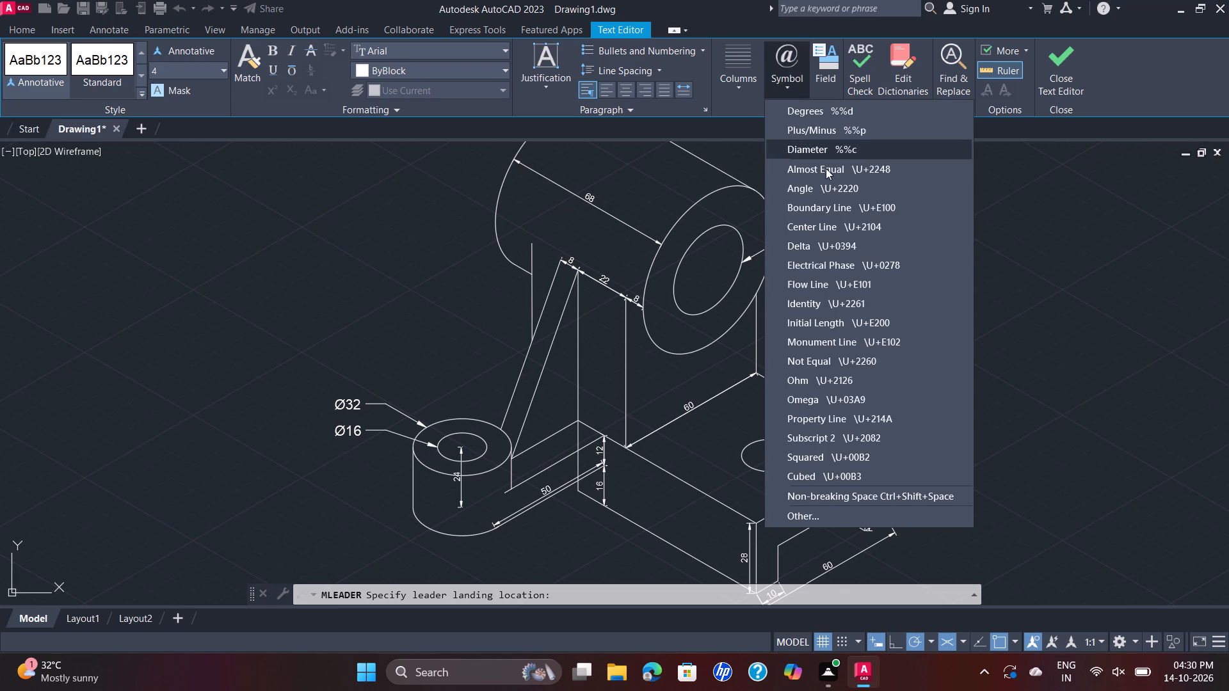
click(830, 155)
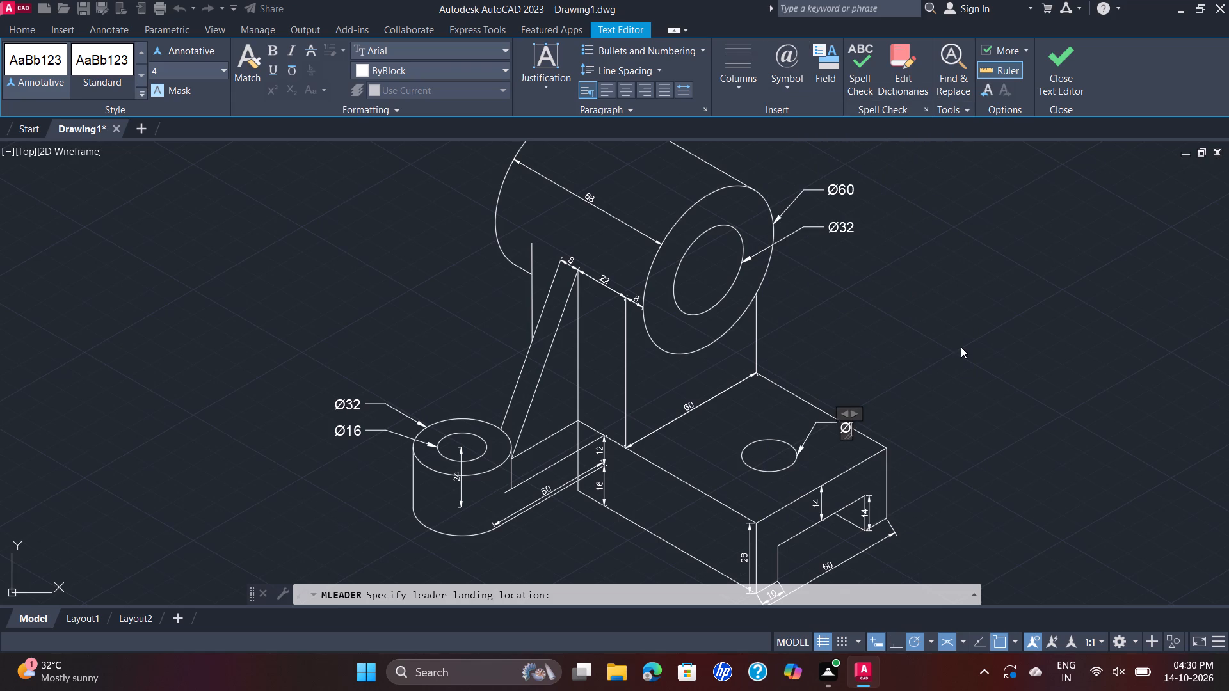
text(18)
key(Return)
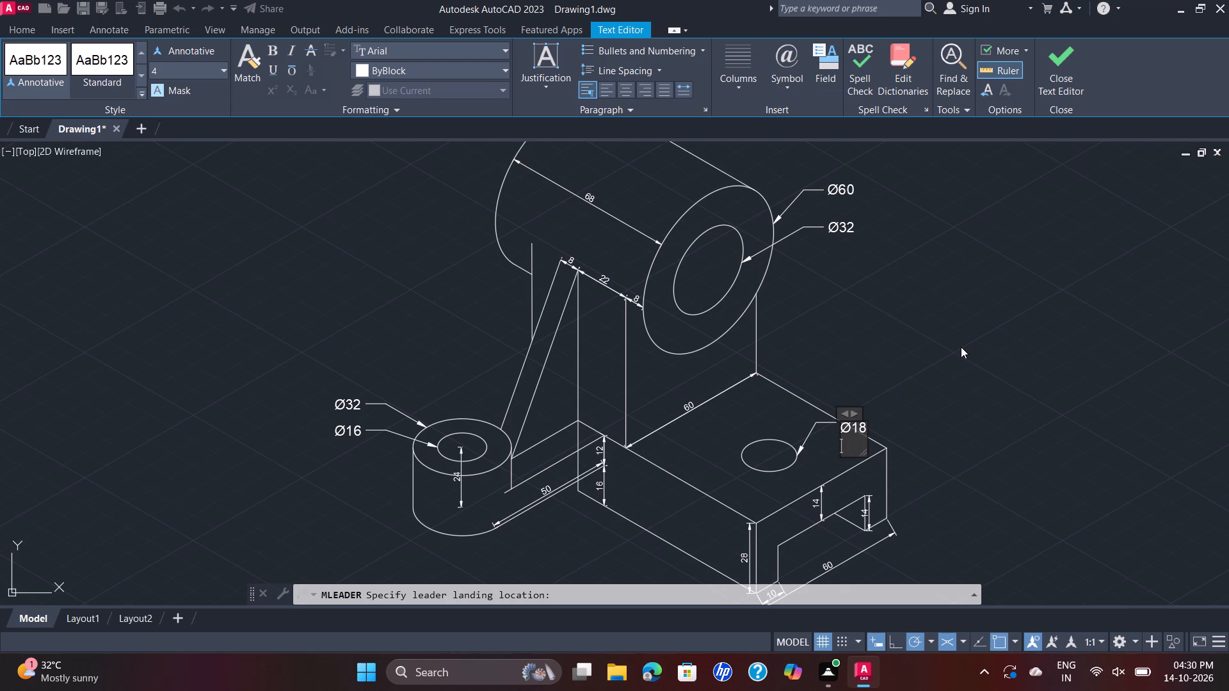
key(BackSpace)
click(961, 347)
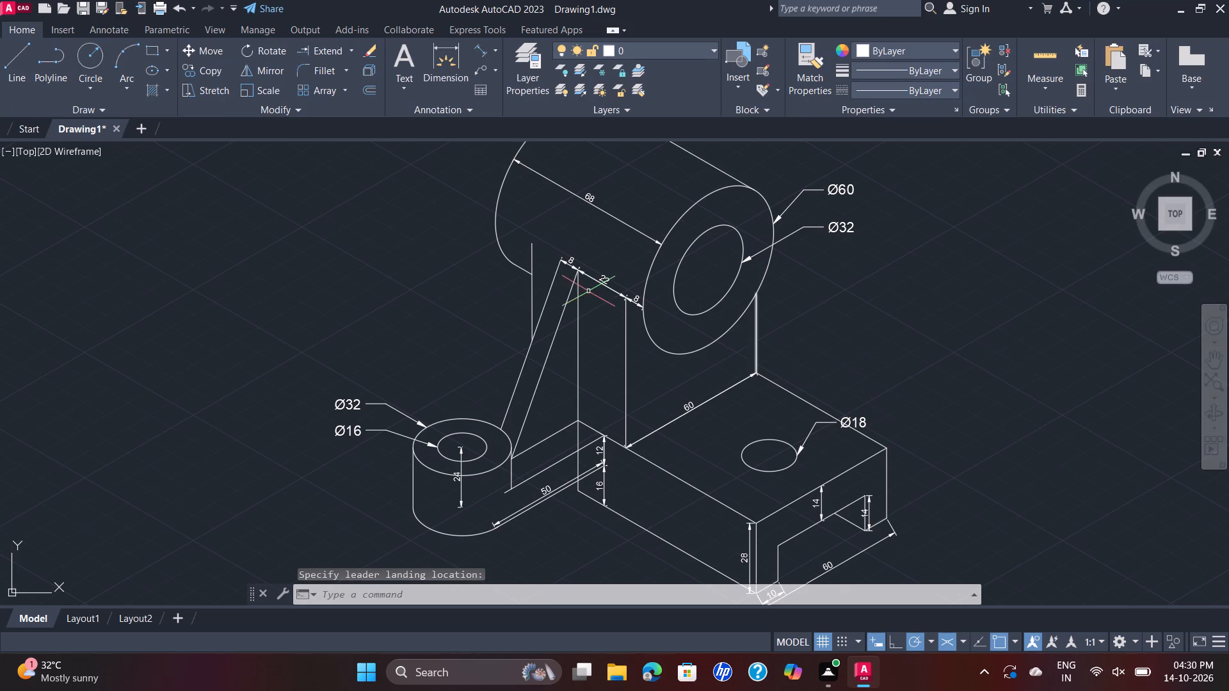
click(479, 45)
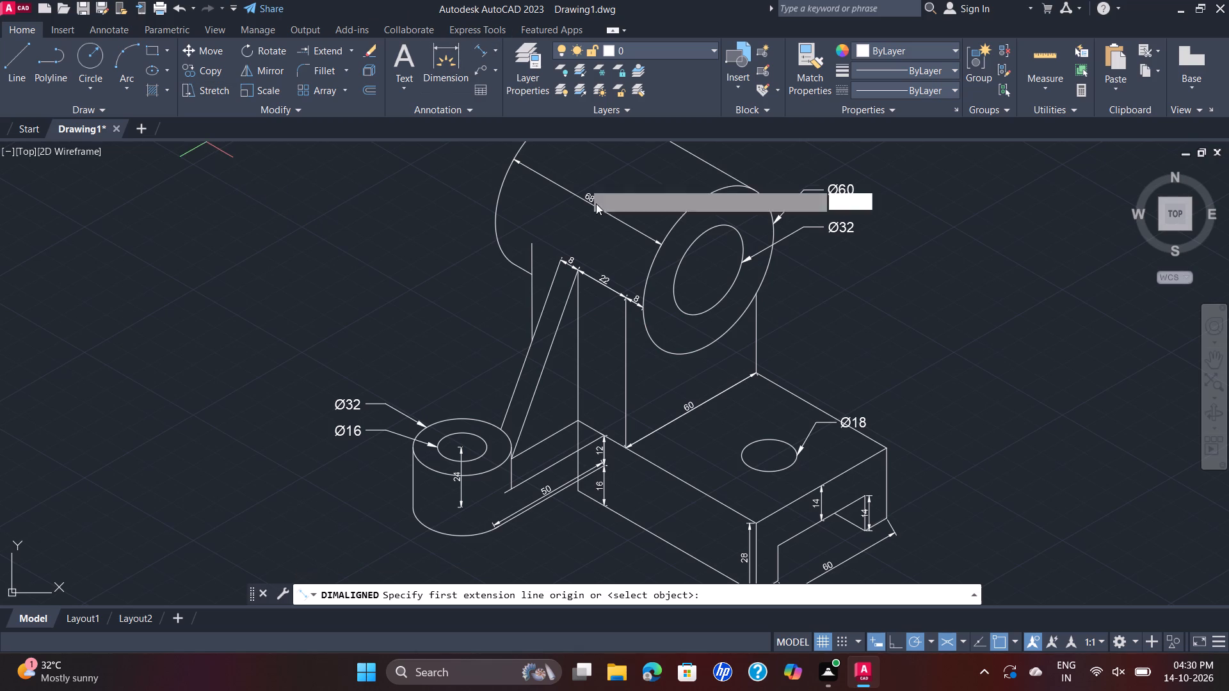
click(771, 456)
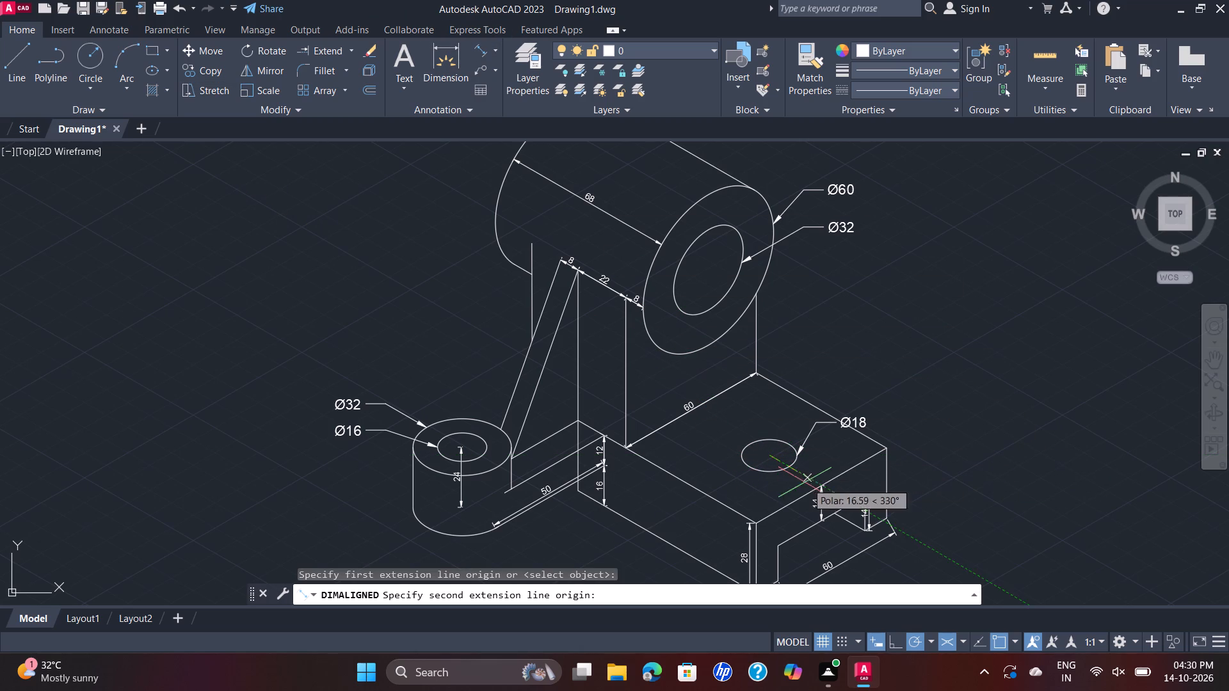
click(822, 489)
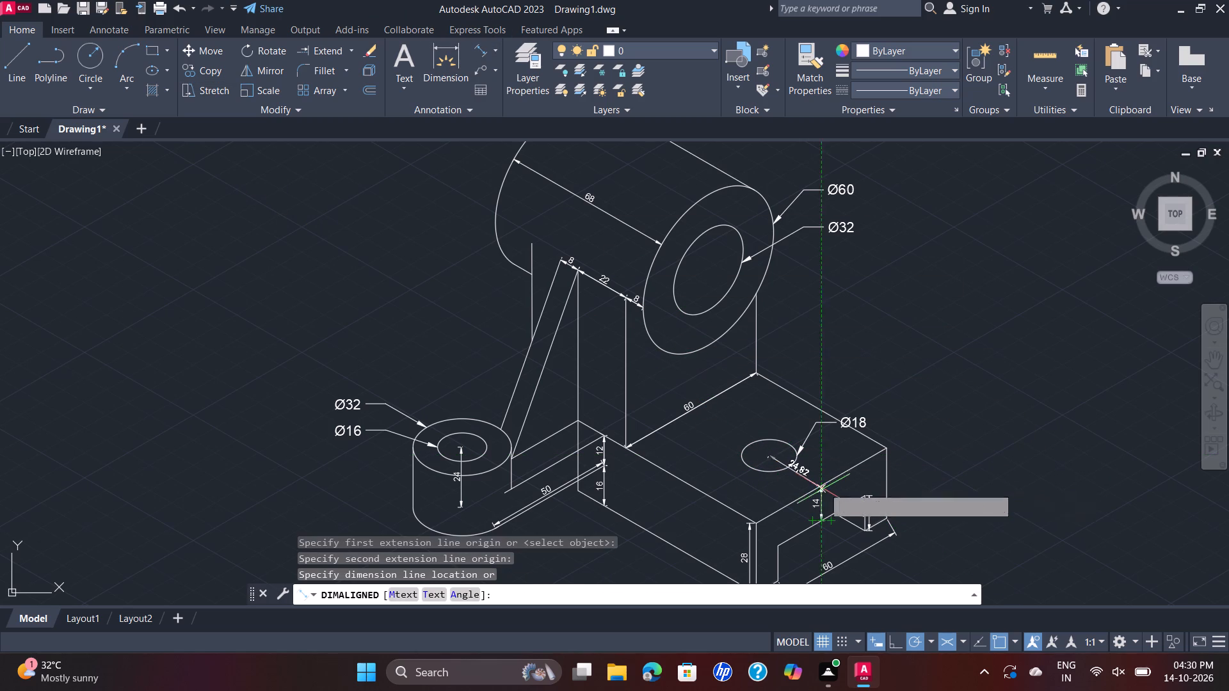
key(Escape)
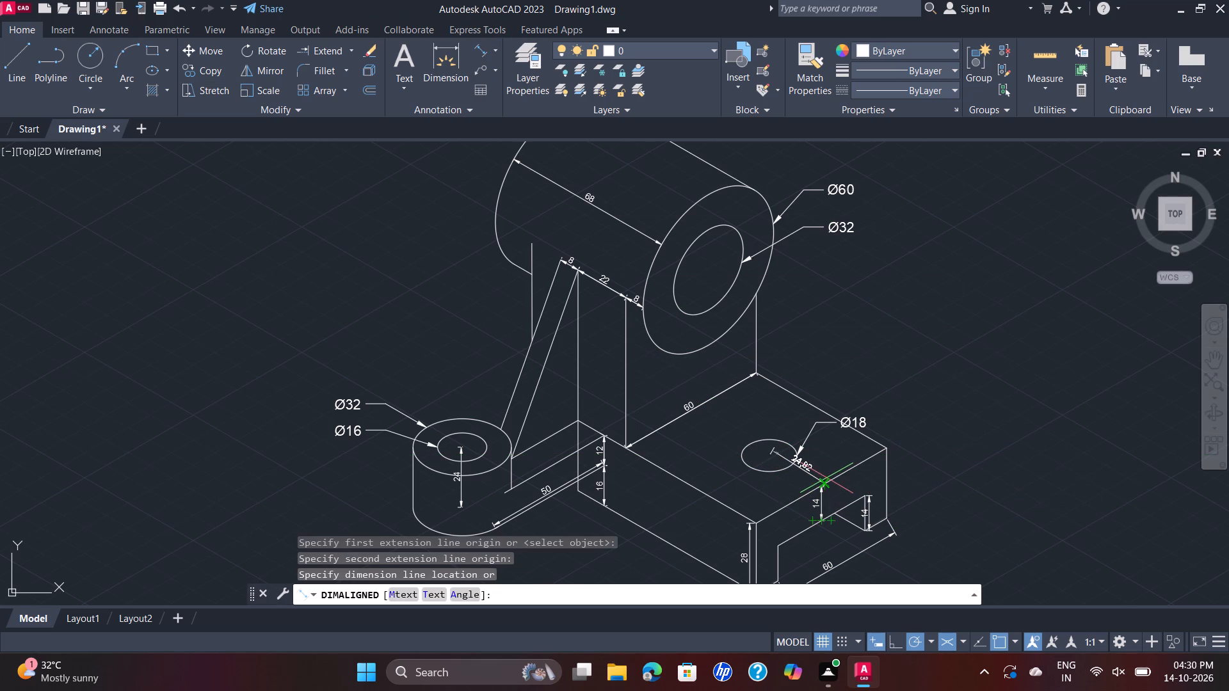
Add an aligned dimension from the base hole's centre to the midpoint of the block's top front edge, placed directly between those points.
key(space)
scroll(782, 454, up, 2)
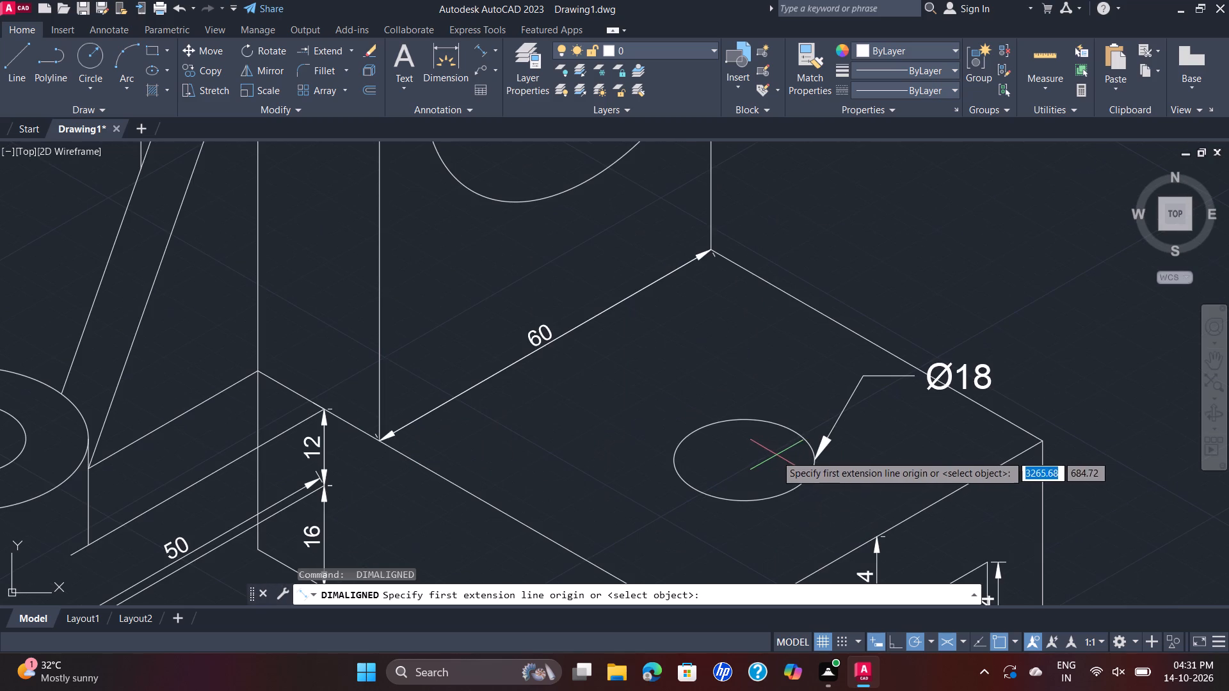
click(750, 460)
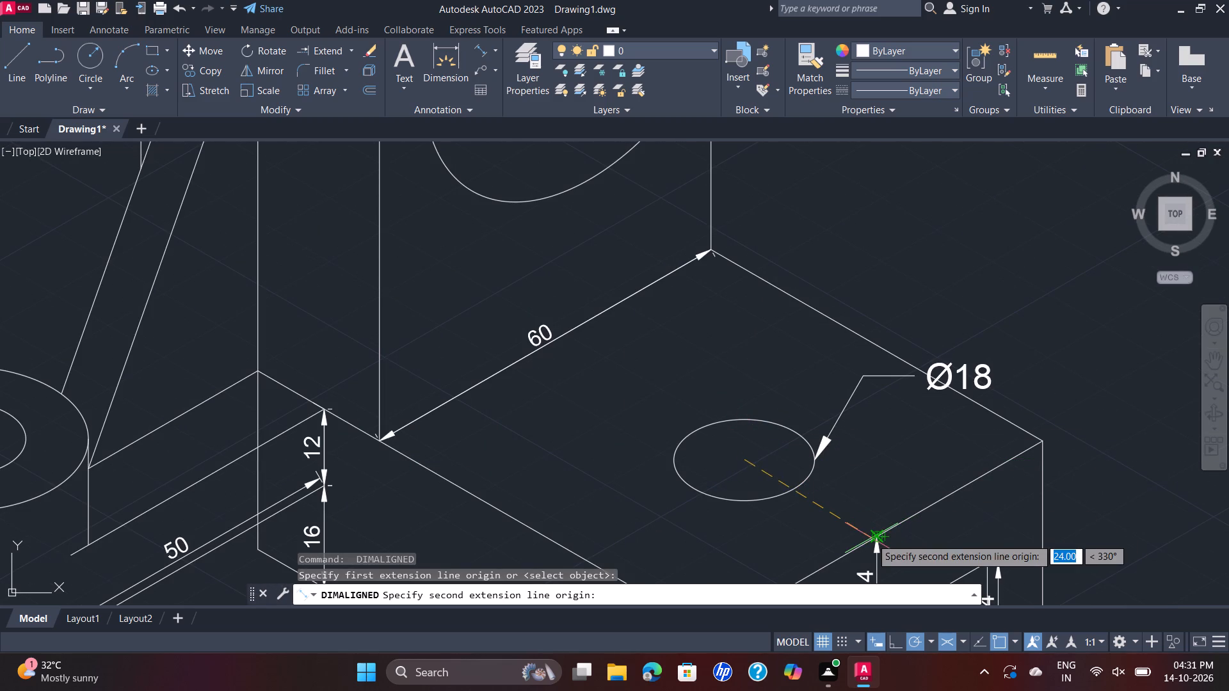
scroll(871, 538, up, 3)
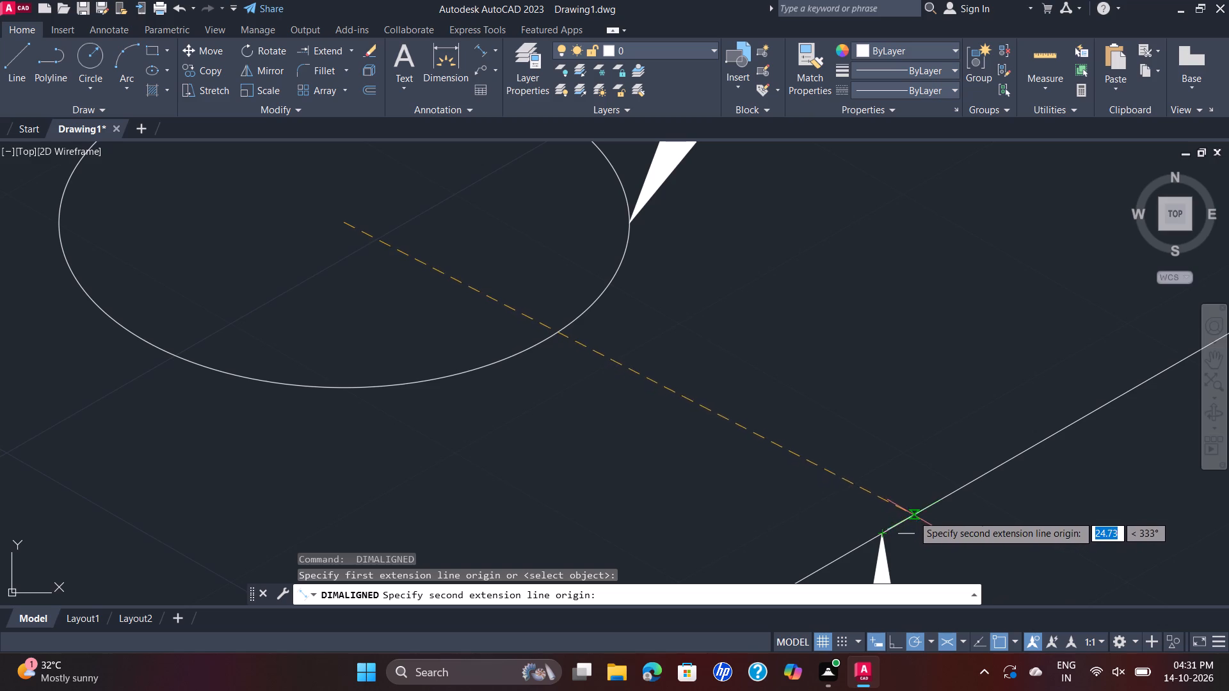
scroll(885, 530, down, 1)
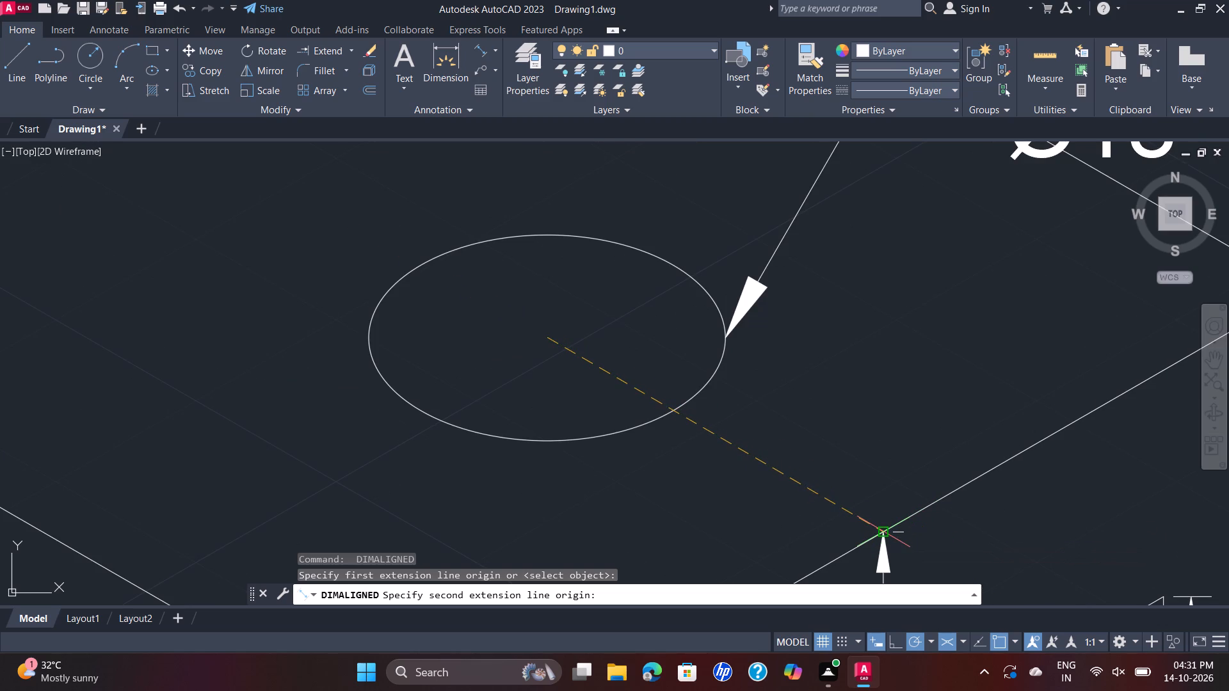
click(887, 535)
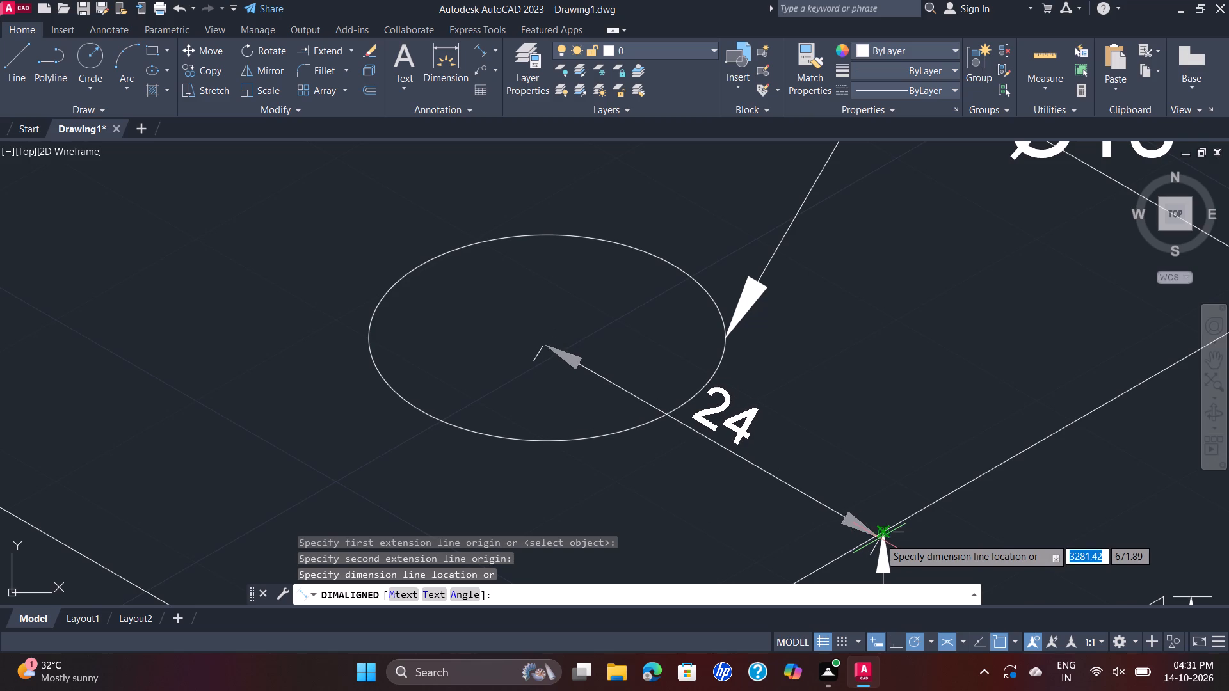
click(882, 531)
Add an aligned dimension along the base block's top rear edge, from the upright plate's foot to the outer corner, placed just outside the edge.
scroll(933, 386, down, 2)
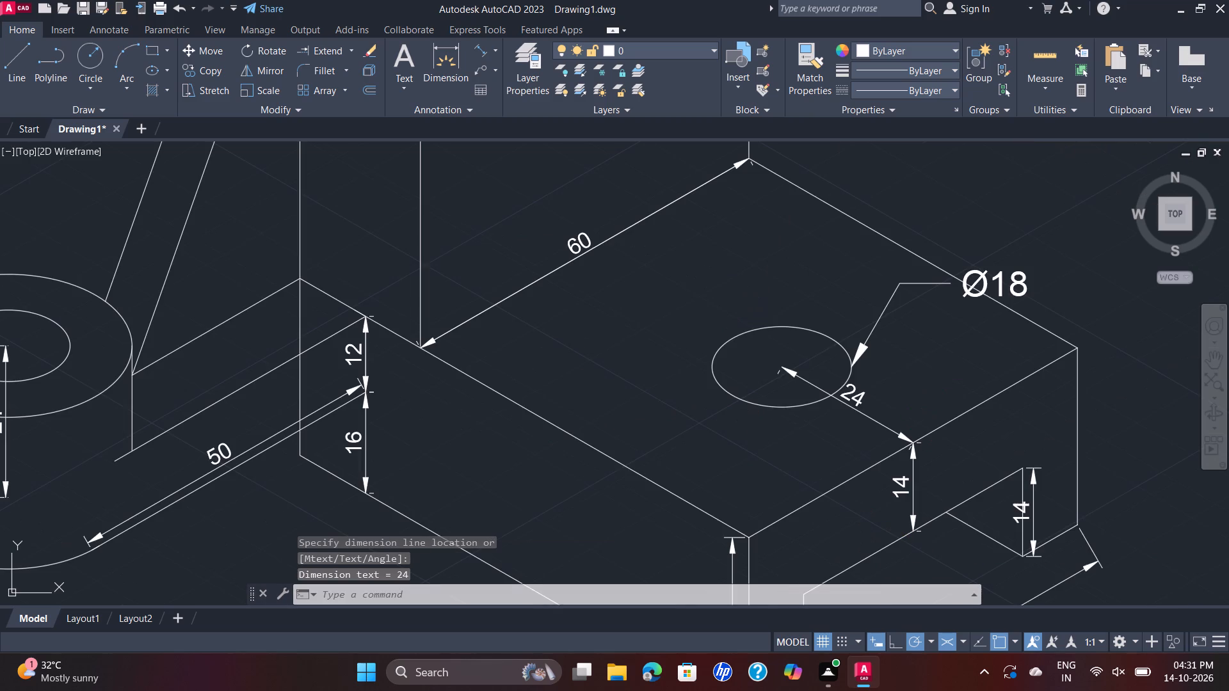
scroll(772, 379, up, 2)
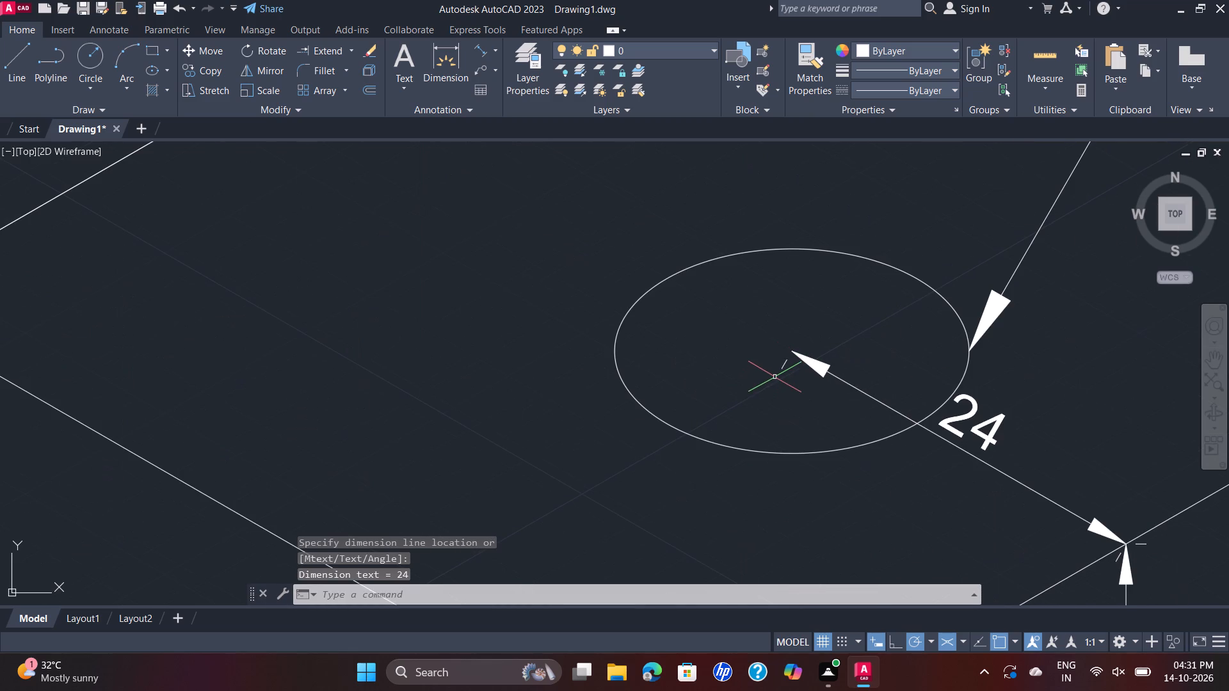
scroll(786, 366, down, 1)
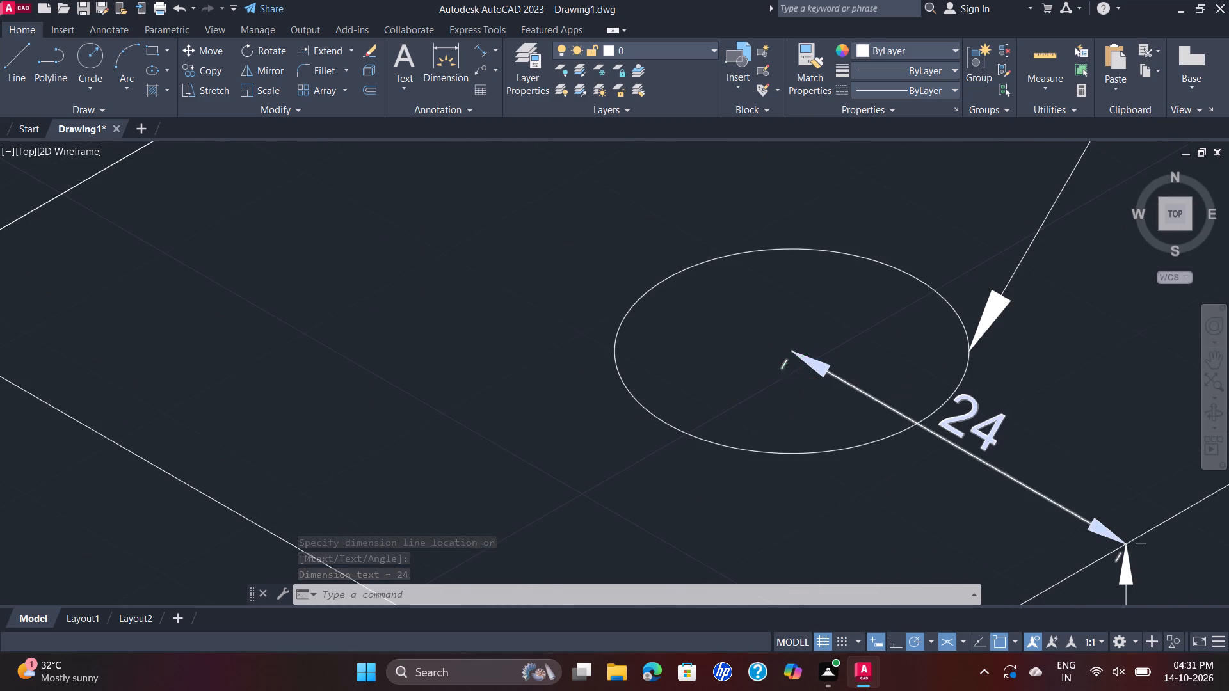
scroll(786, 366, down, 1)
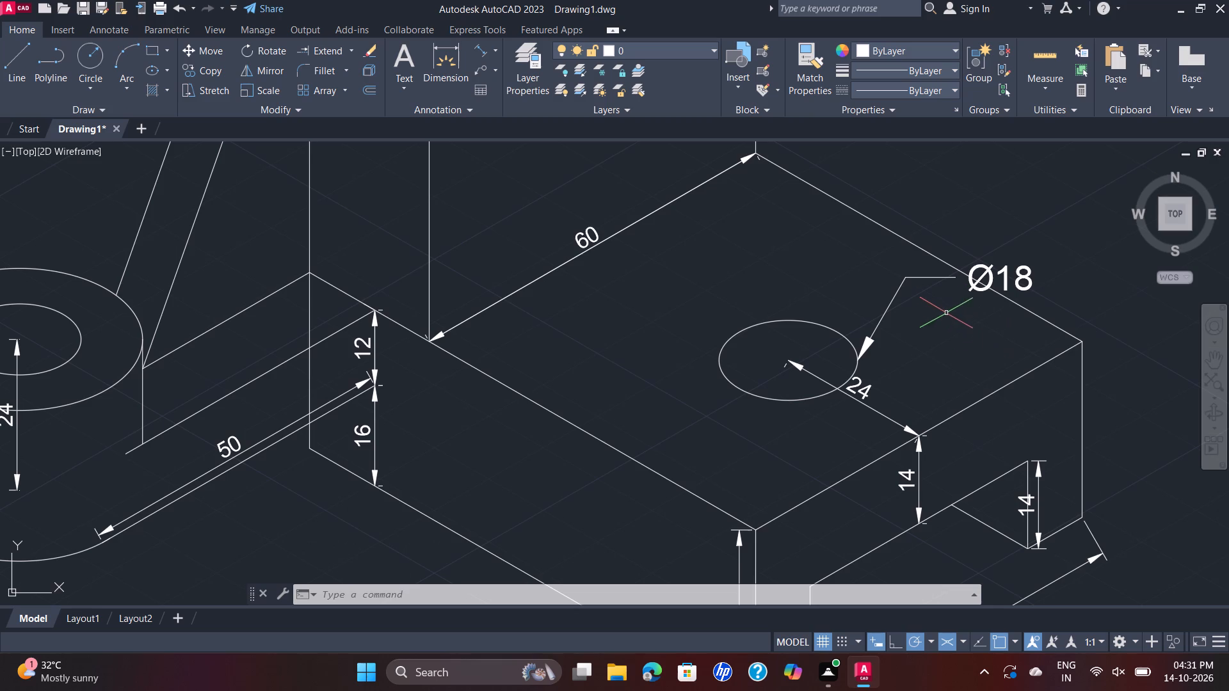
middle_drag(958, 321, 929, 395)
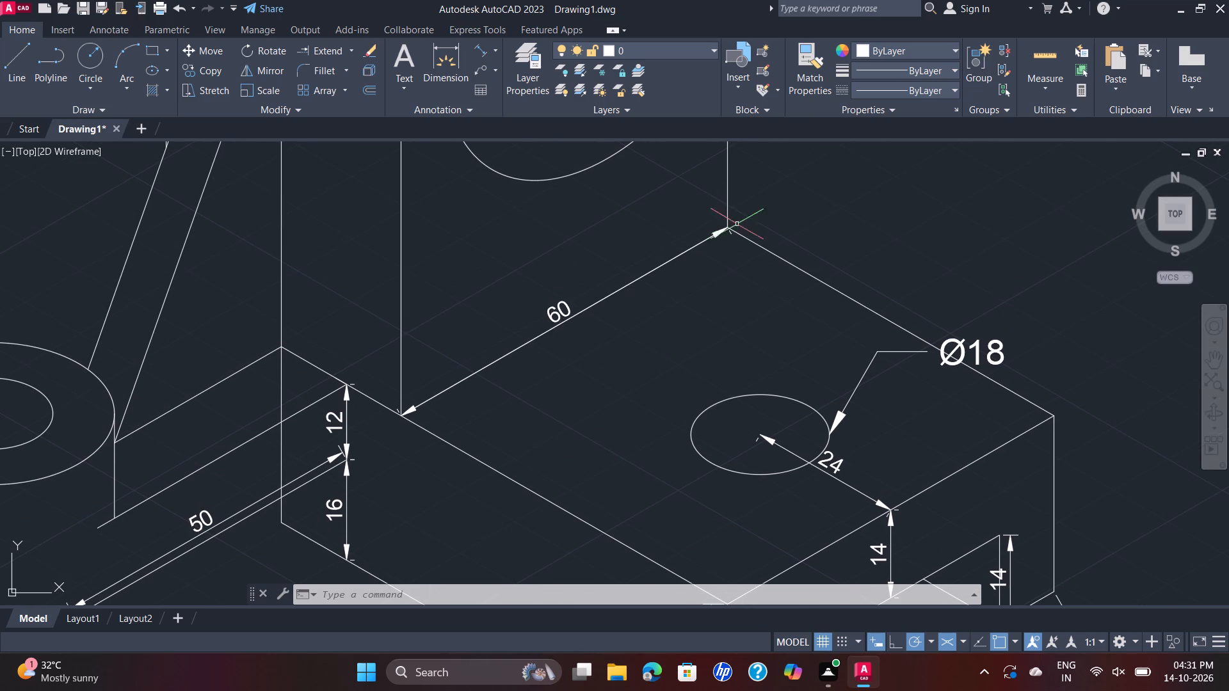
key(space)
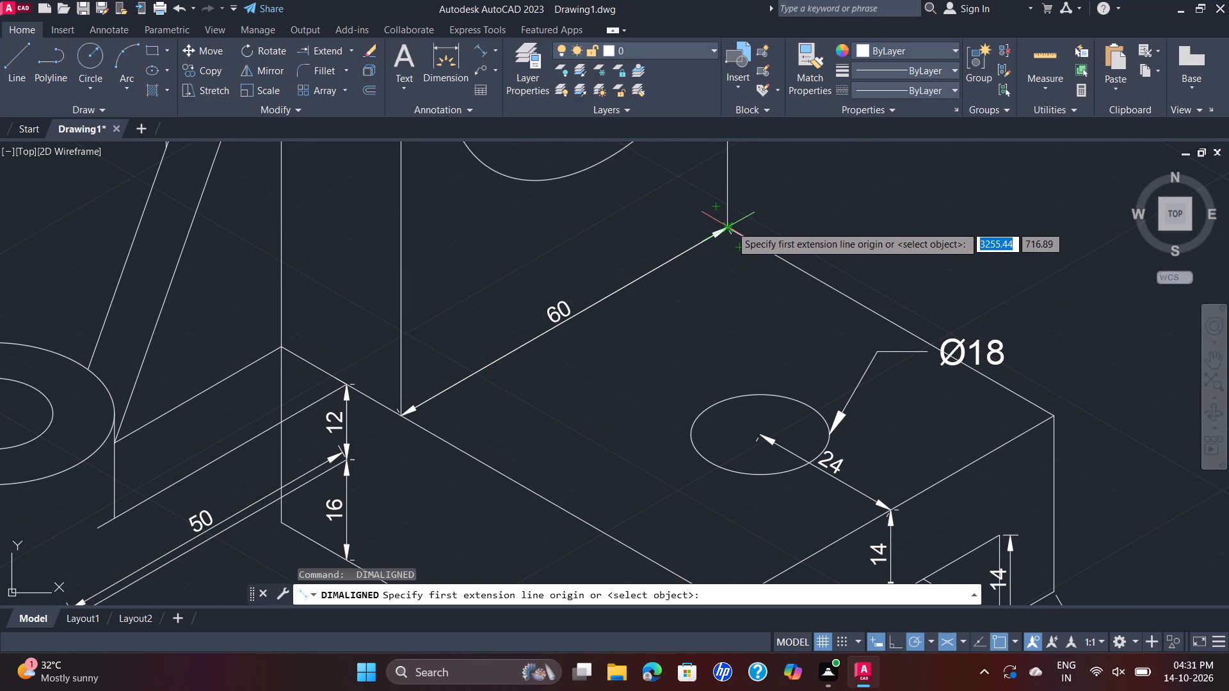
click(730, 226)
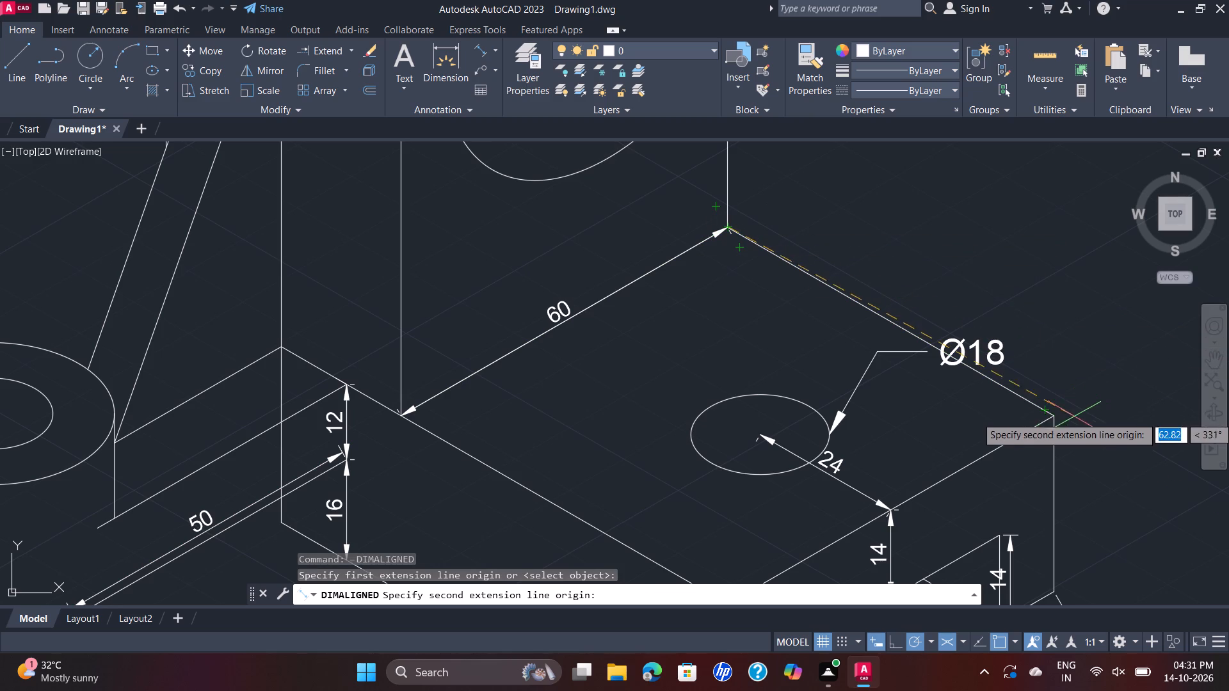
click(1054, 413)
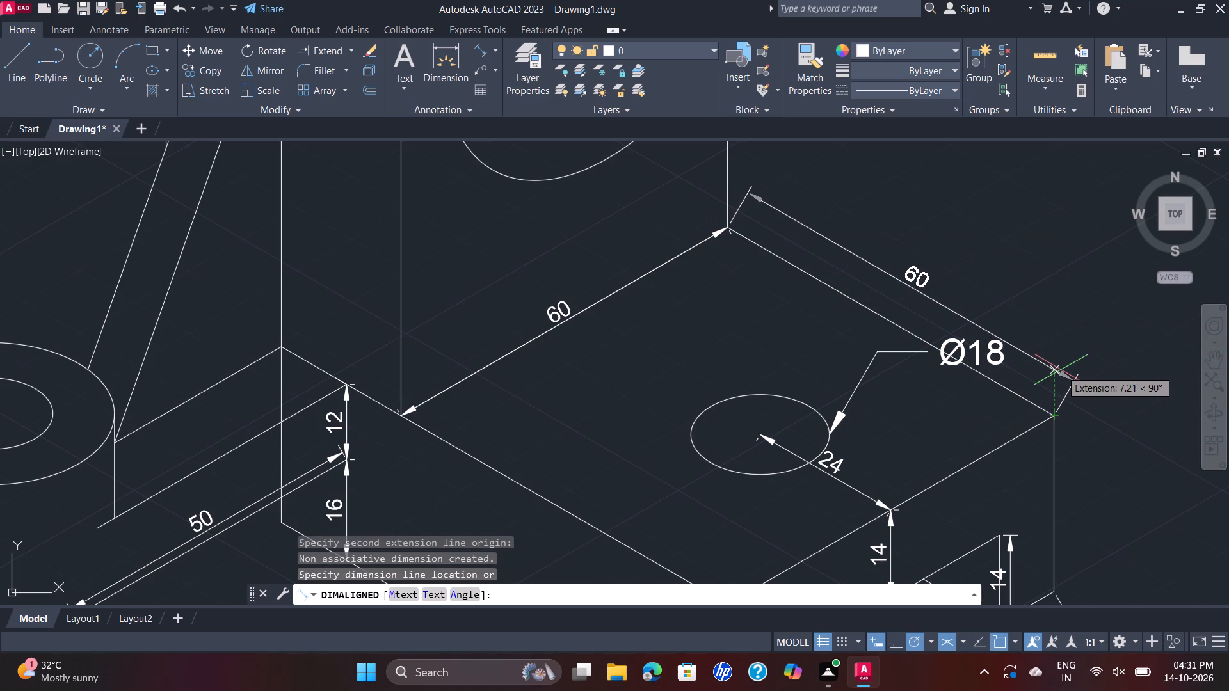
click(1062, 400)
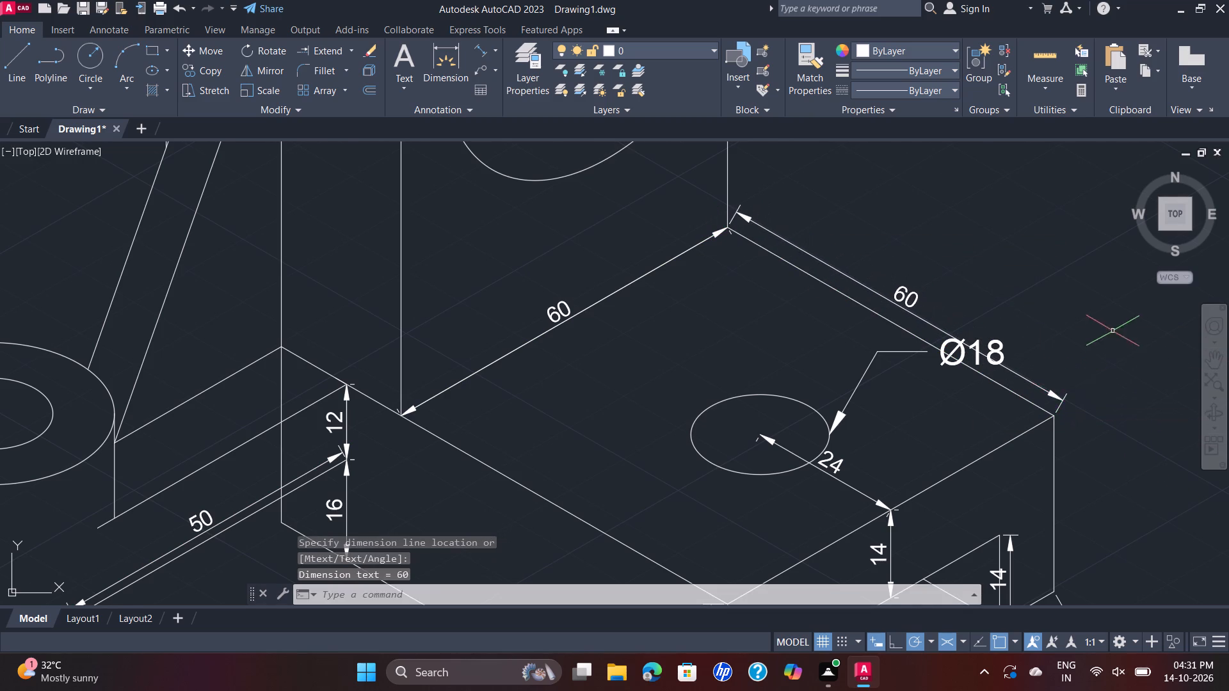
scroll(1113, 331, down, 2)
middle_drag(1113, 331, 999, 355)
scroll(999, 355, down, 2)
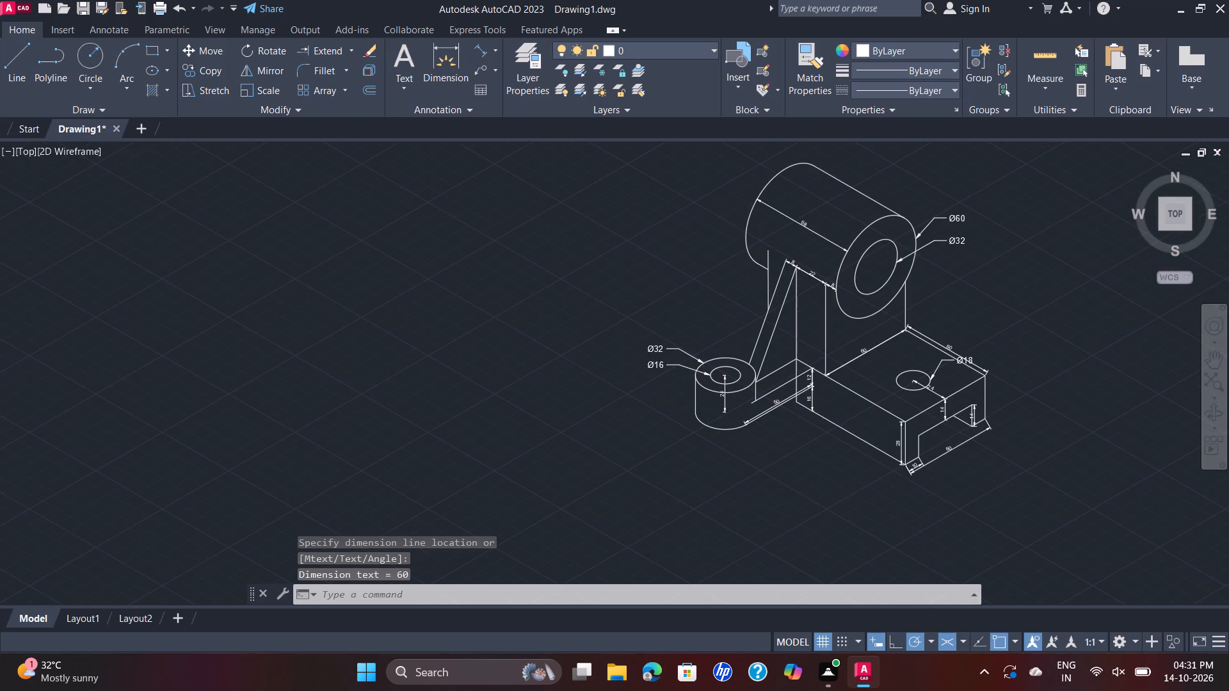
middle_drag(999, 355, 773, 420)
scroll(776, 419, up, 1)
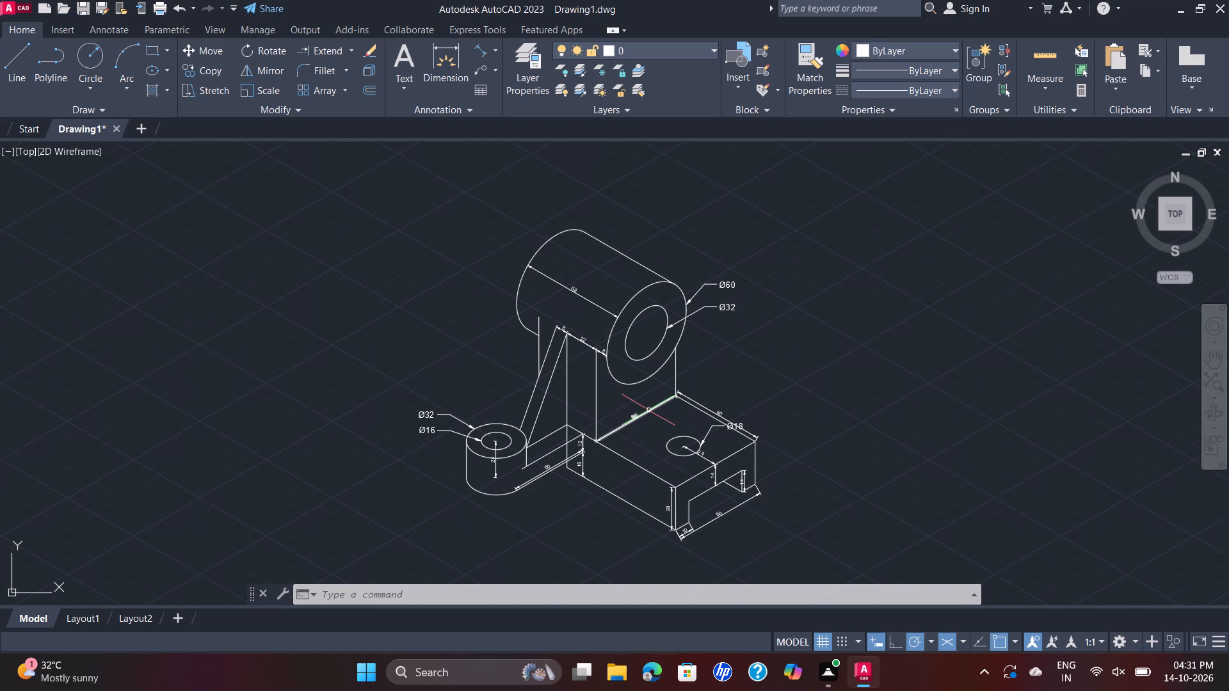
Save the drawing in the Documents folder as an AutoCAD 2018 drawing named D 20 RA.
scroll(581, 215, down, 1)
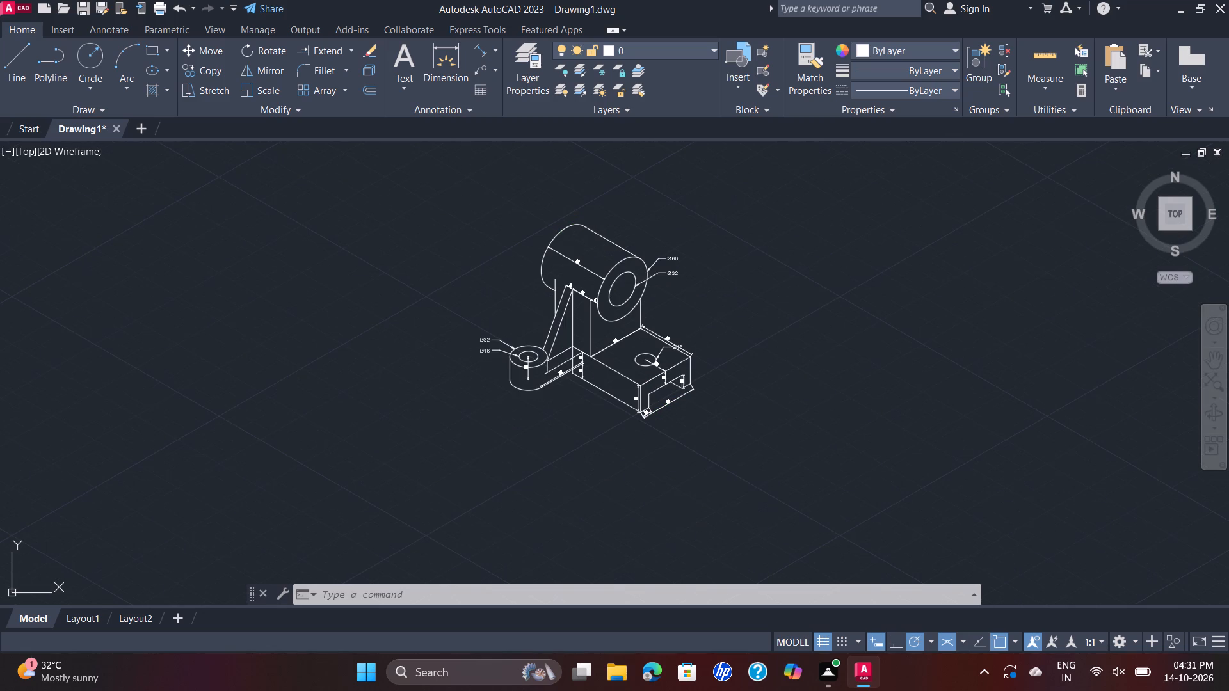
middle_drag(581, 215, 600, 246)
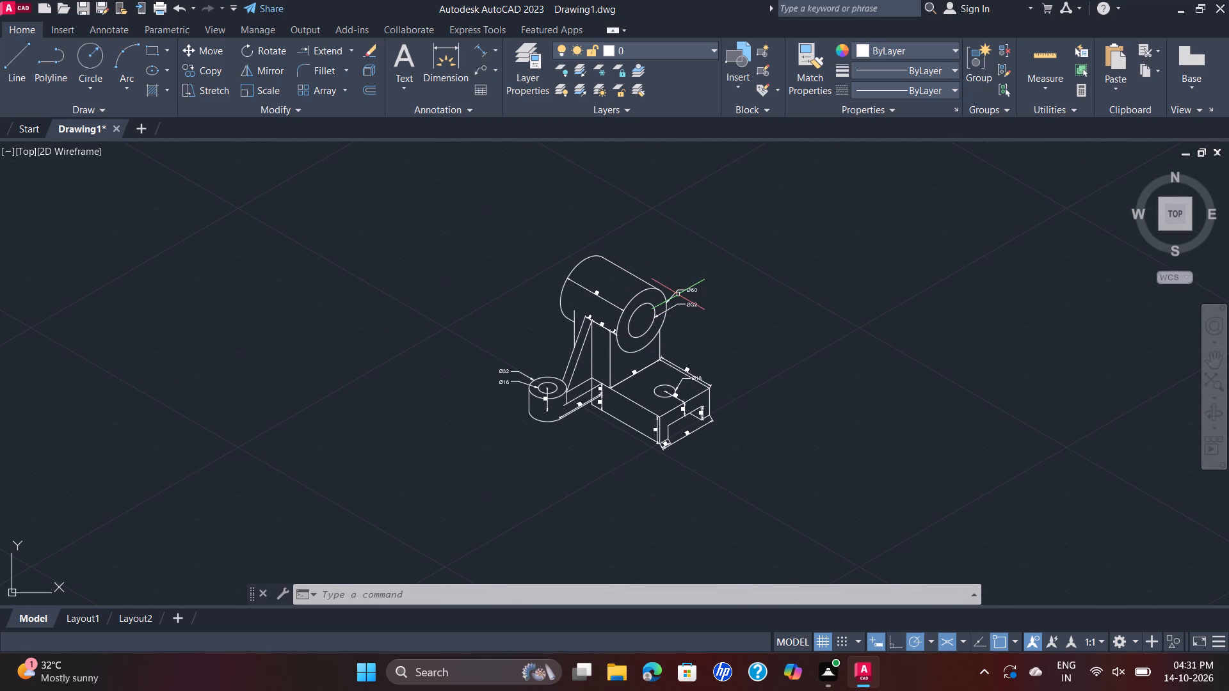
key(ctrl+s)
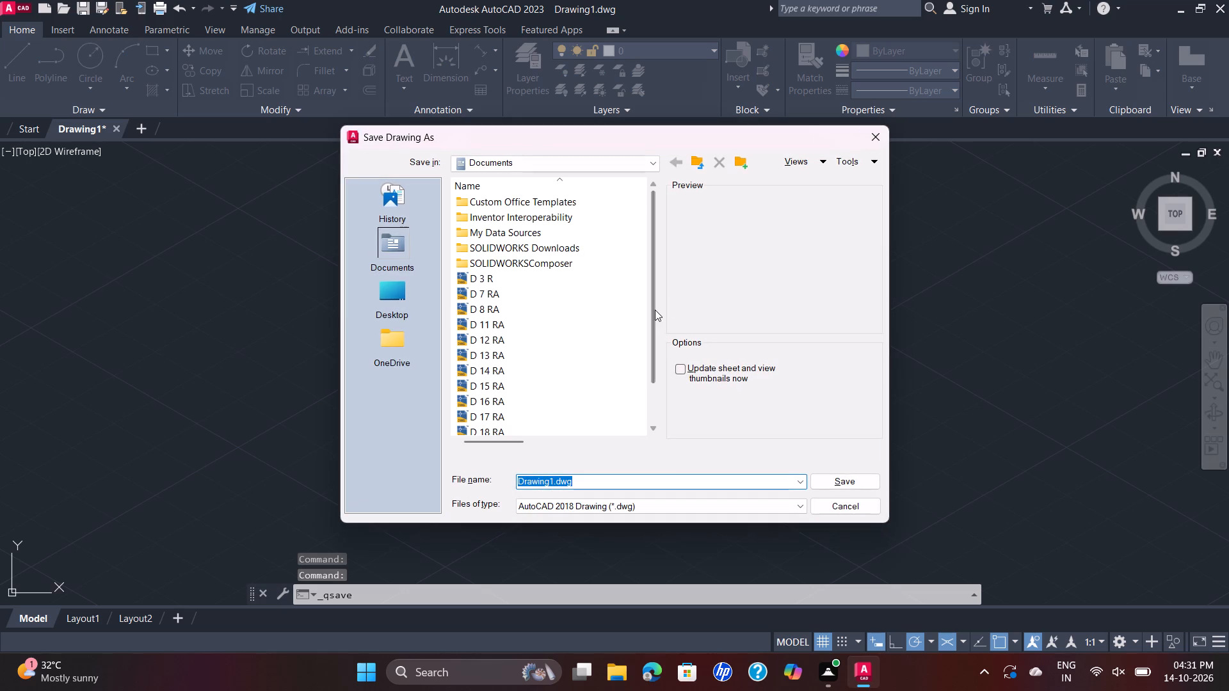
key(d)
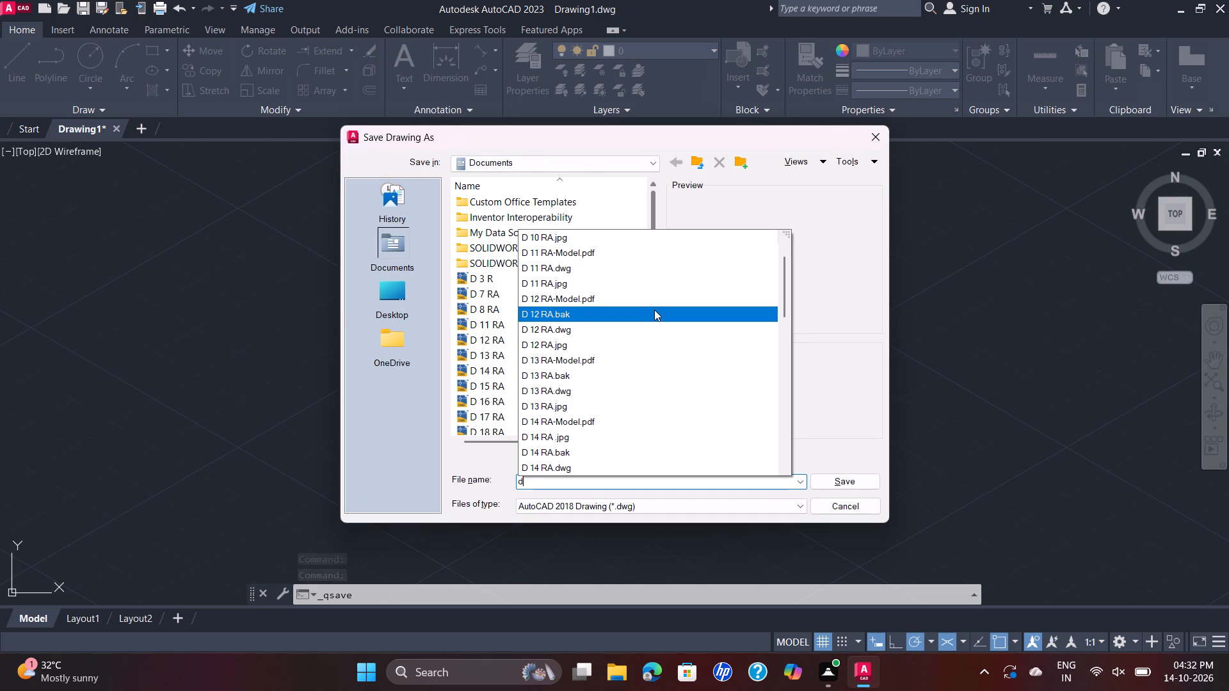
key(BackSpace)
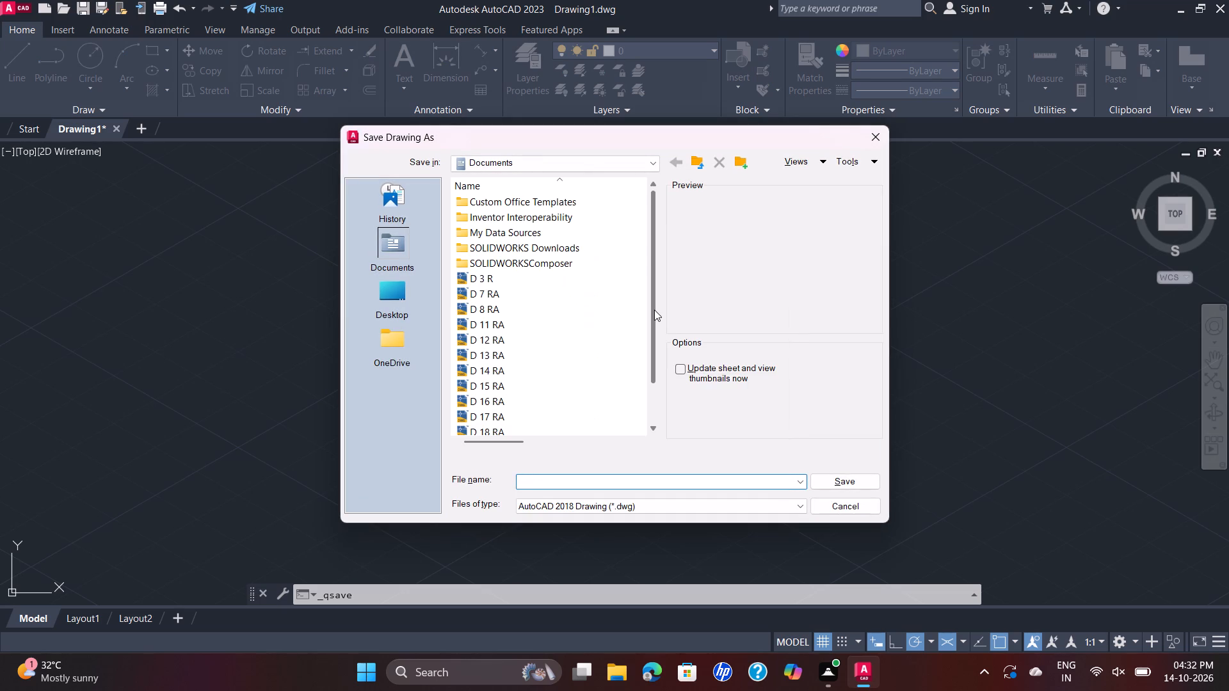
key(d)
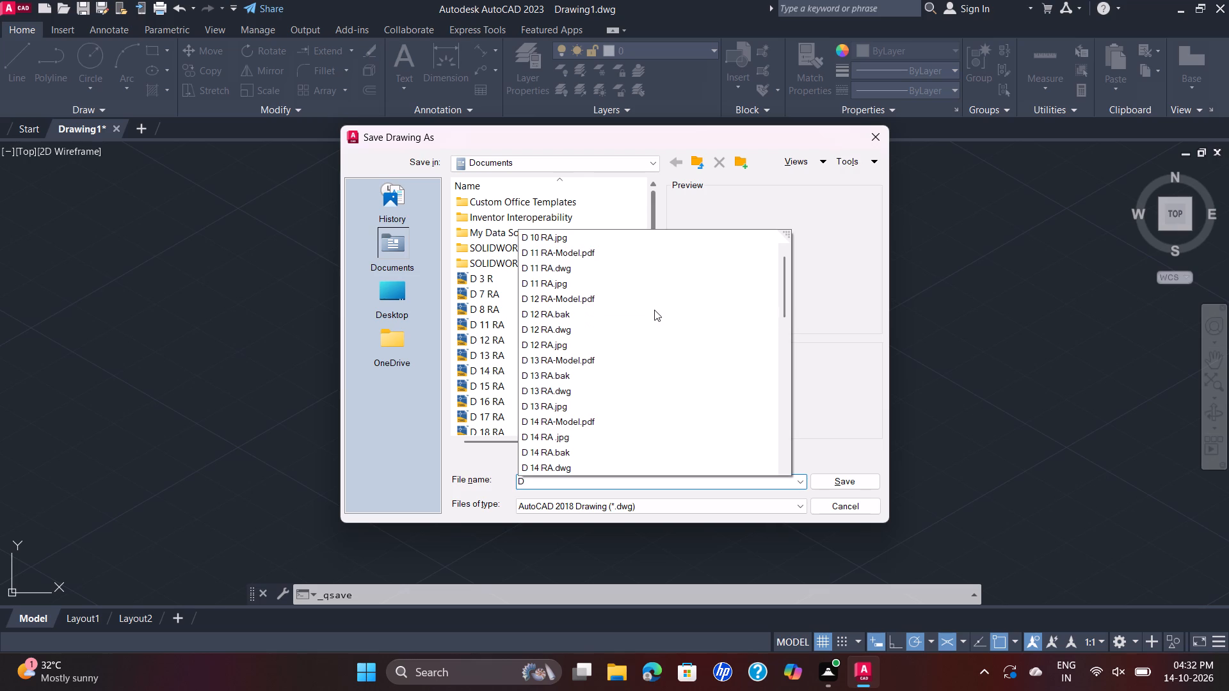
key(space)
text(20)
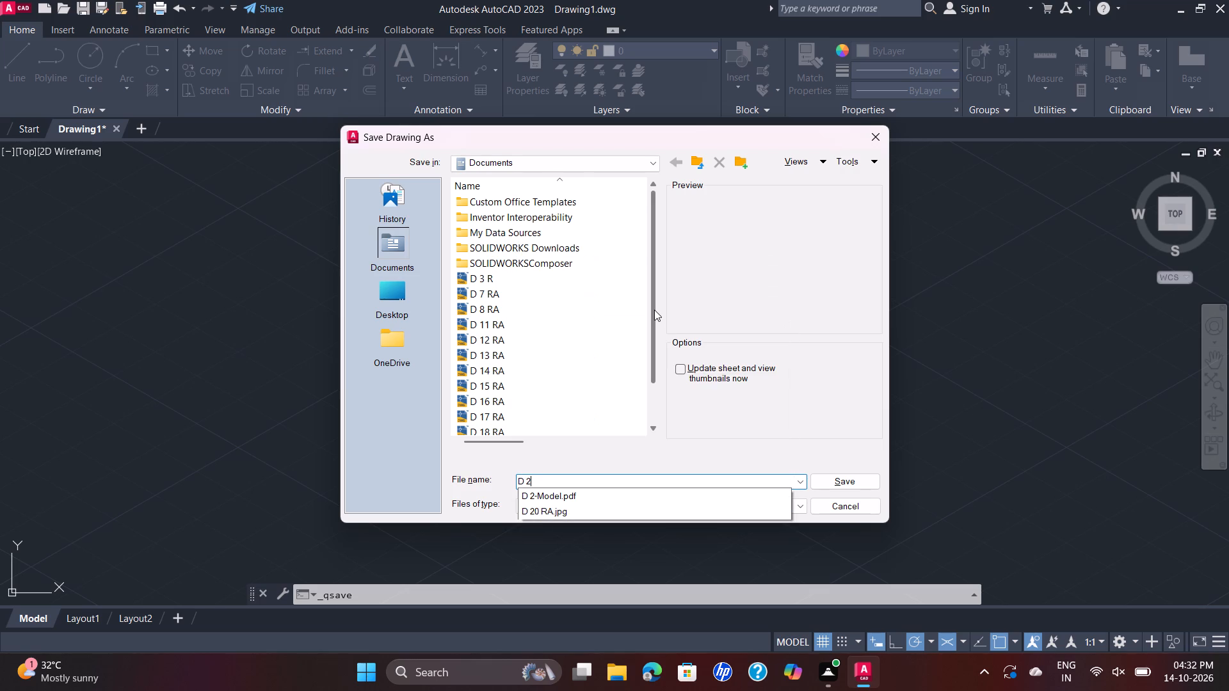
key(space)
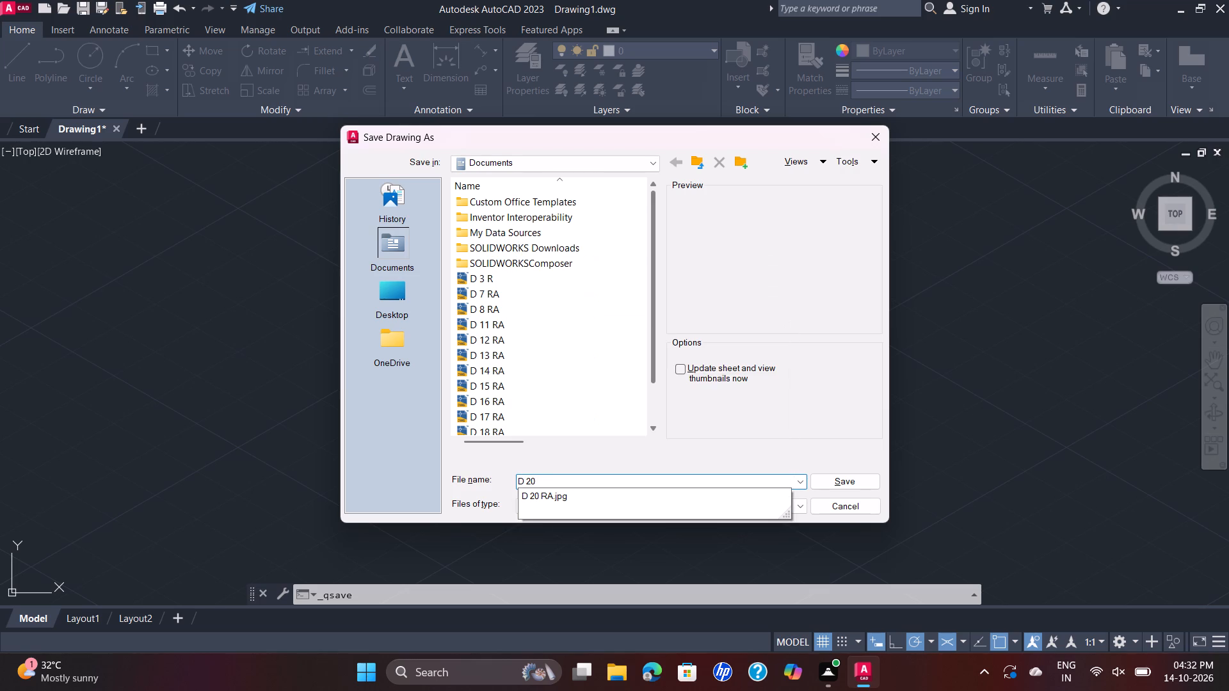
key(r)
key(a)
key(space)
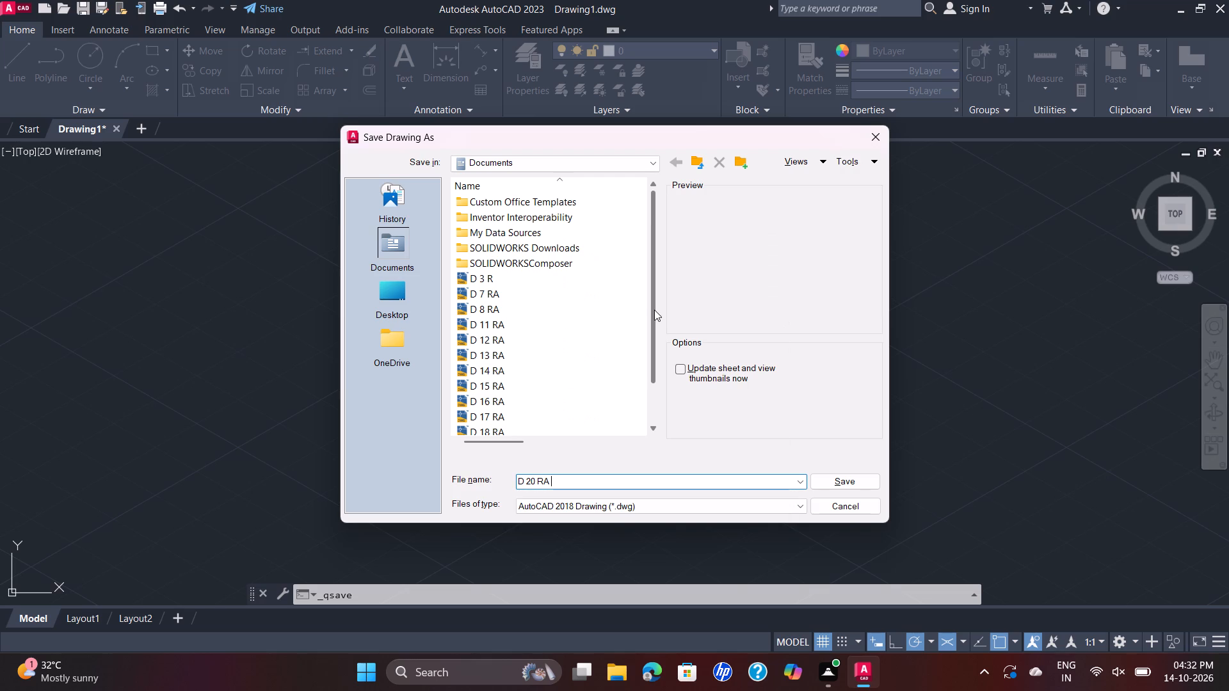
key(BackSpace)
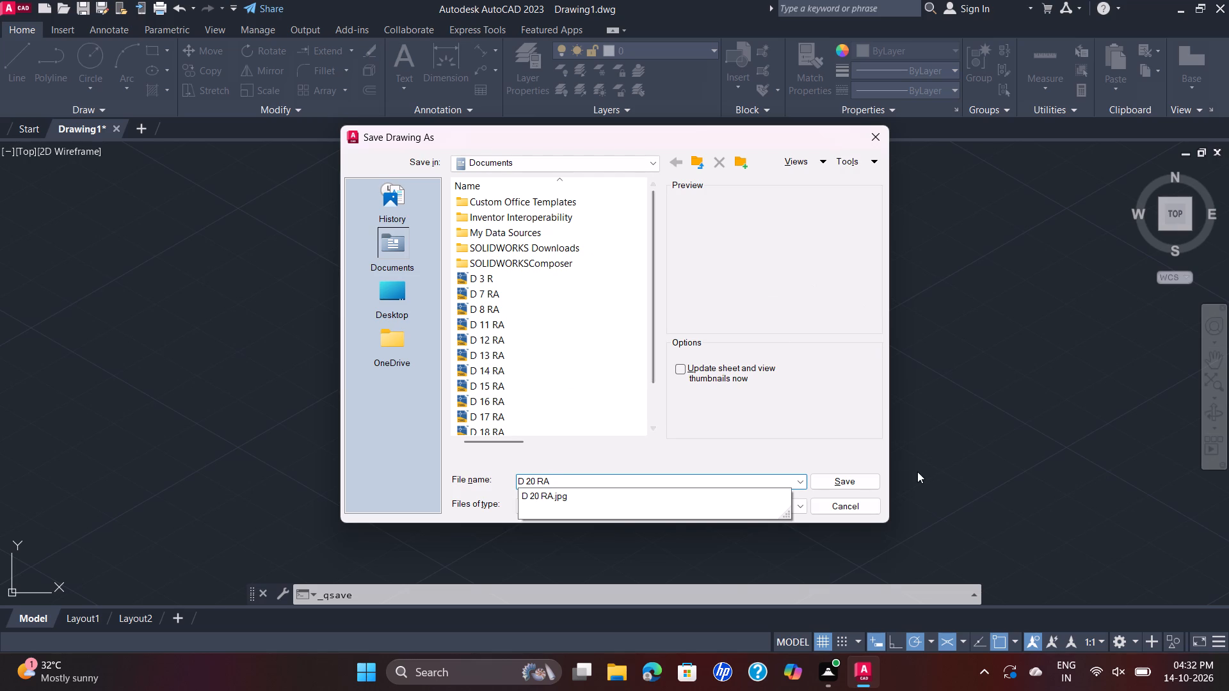
click(856, 489)
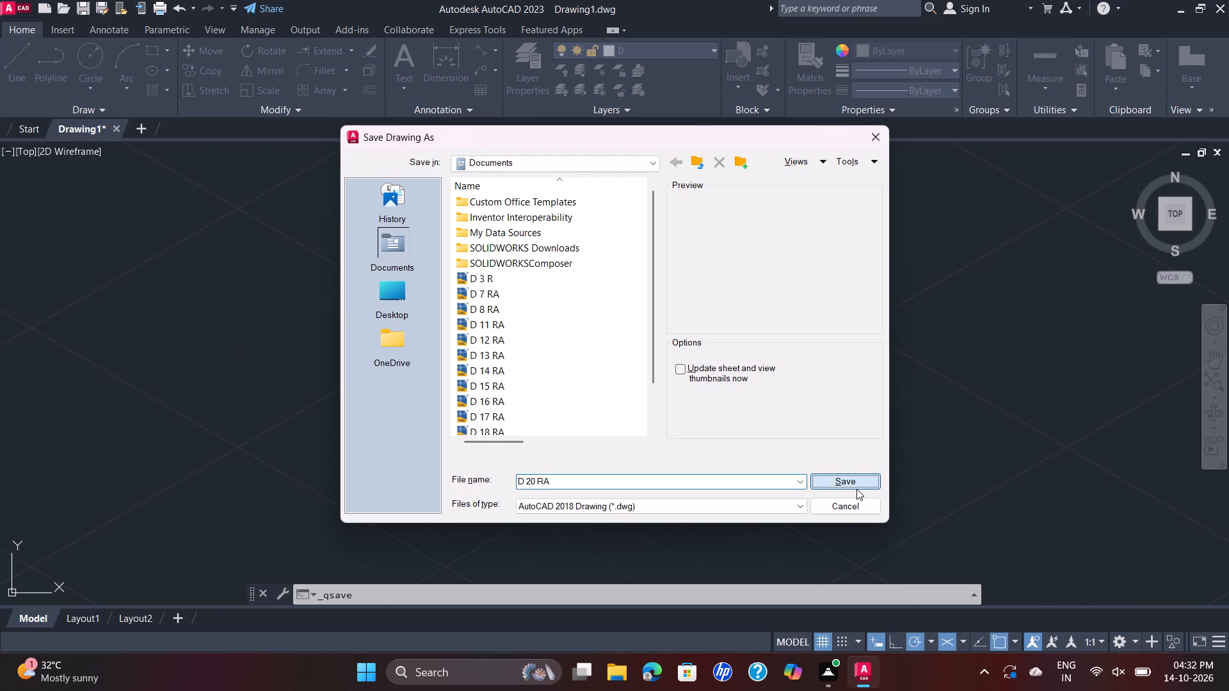
click(439, 203)
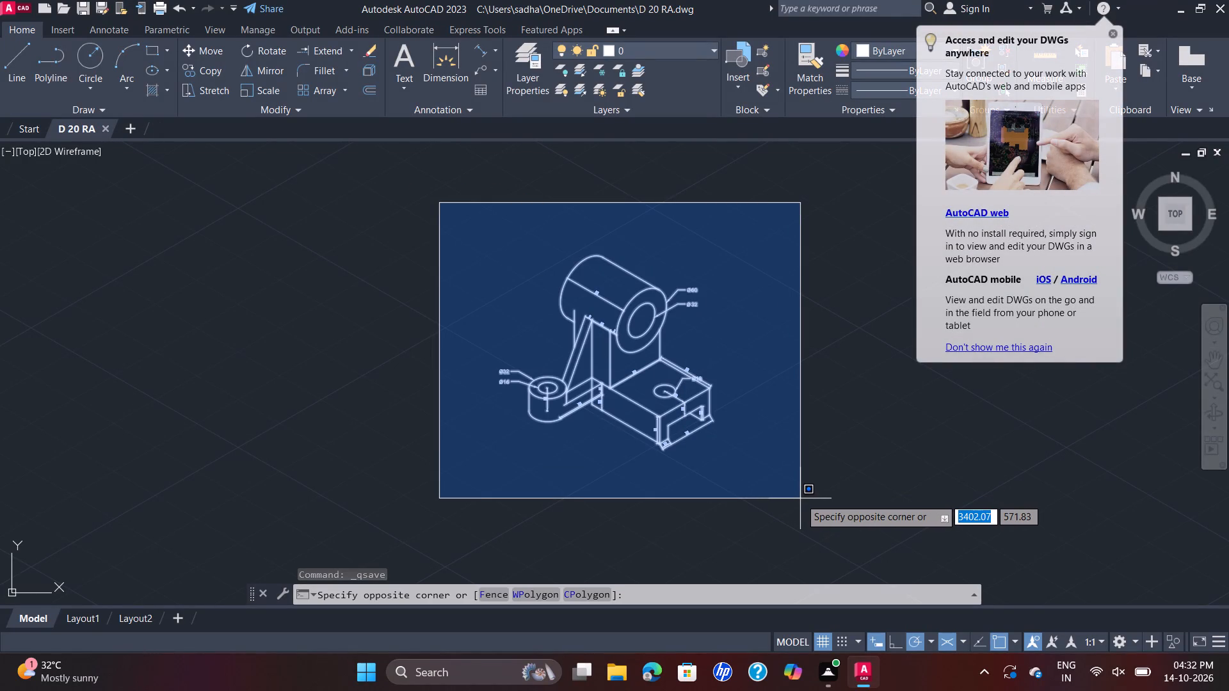
key(Escape)
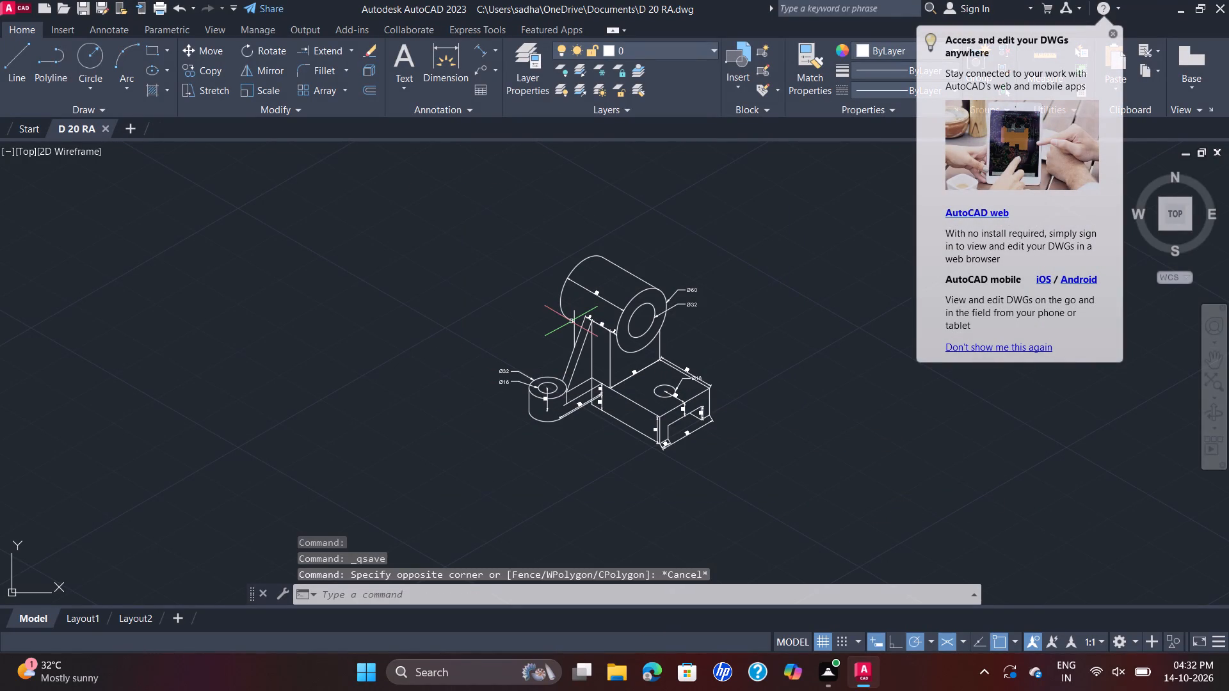
Start a plot of the model with the DWG To PDF.pc3 plotter and landscape orientation.
text(PLO)
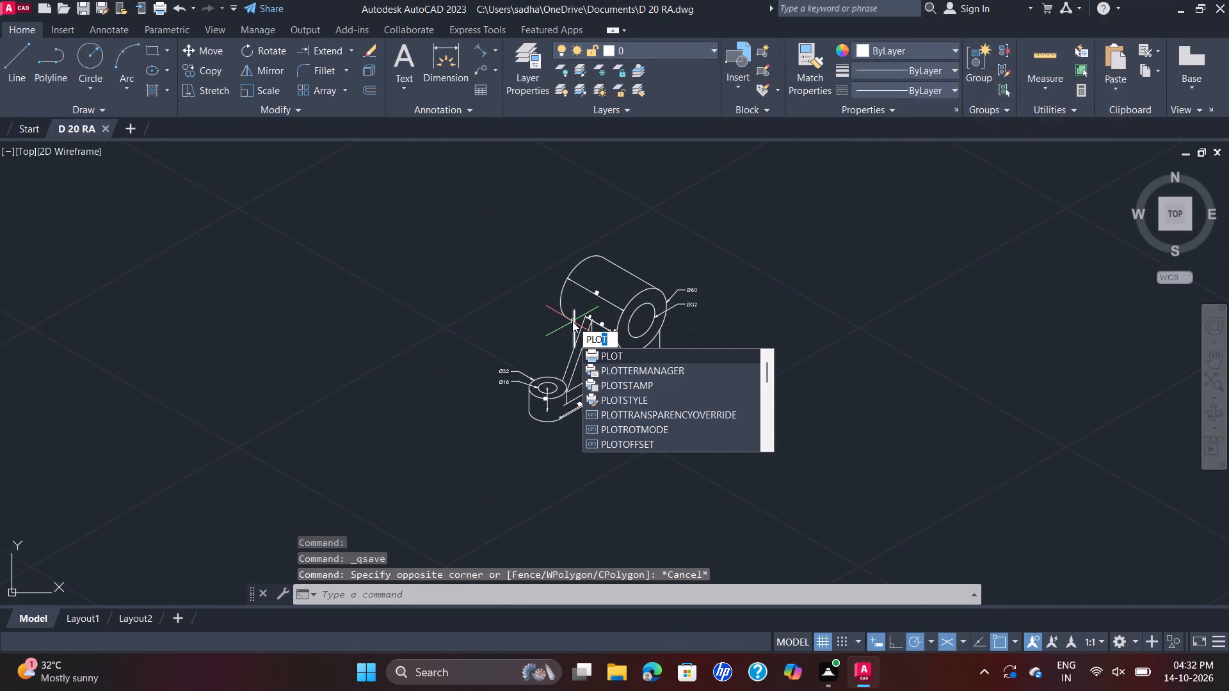
key(t)
key(Return)
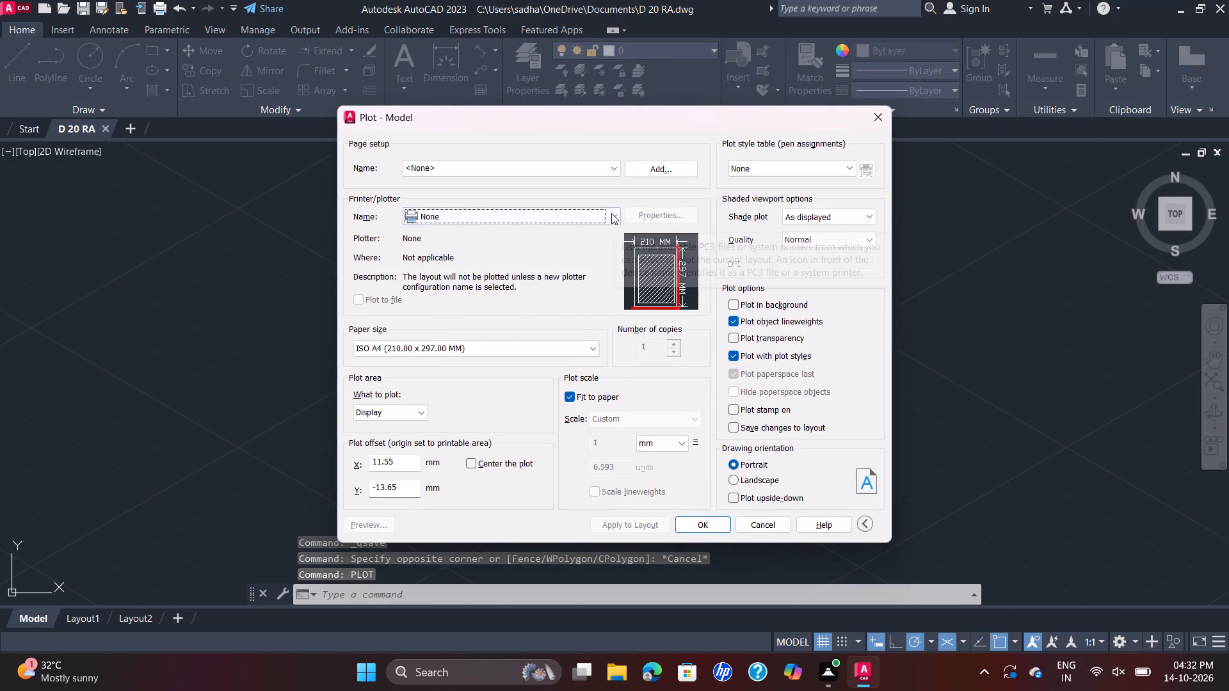
click(611, 213)
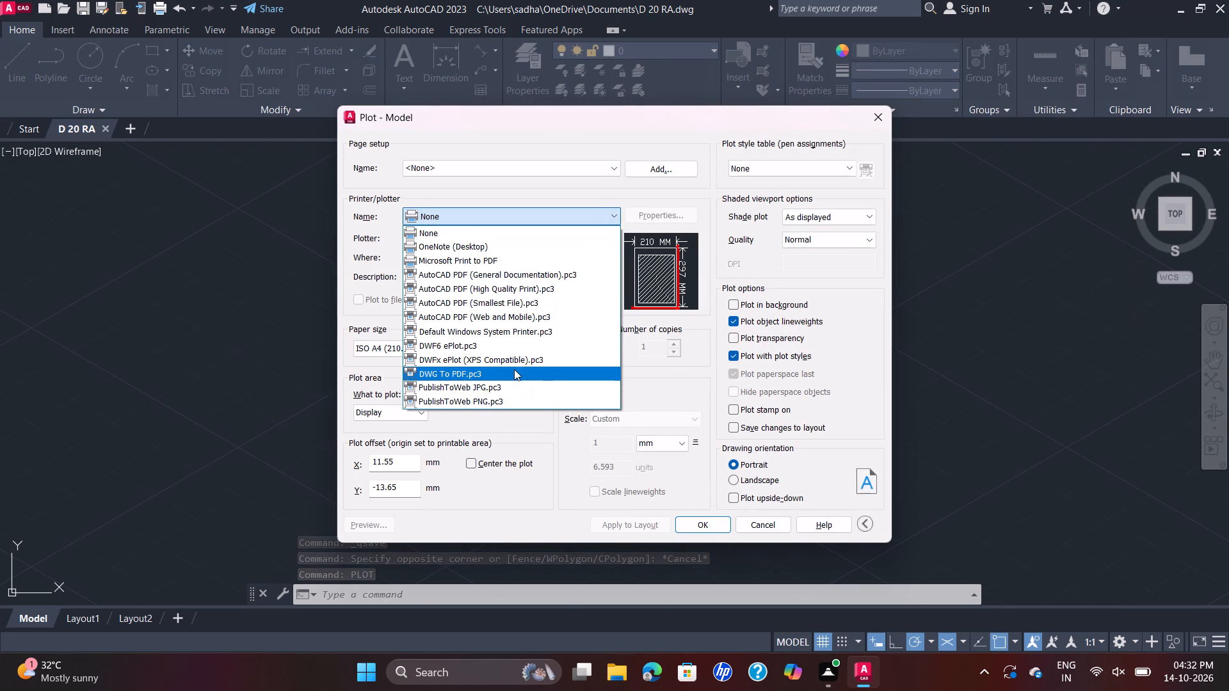
click(514, 369)
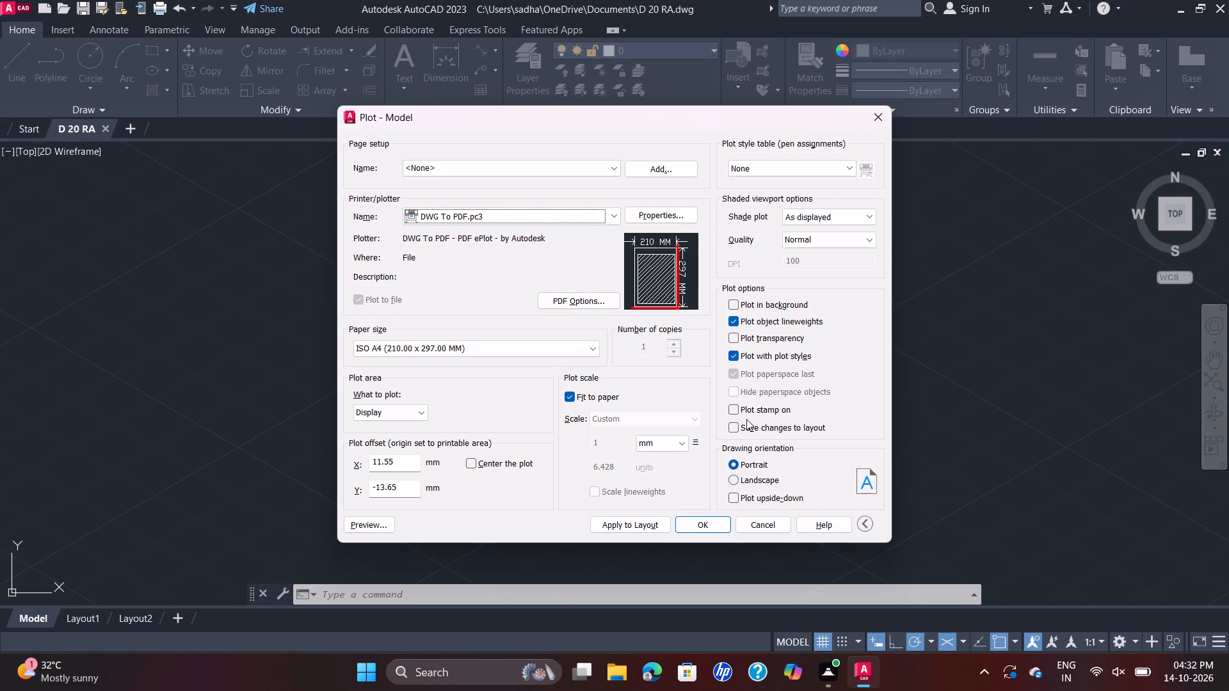
click(732, 478)
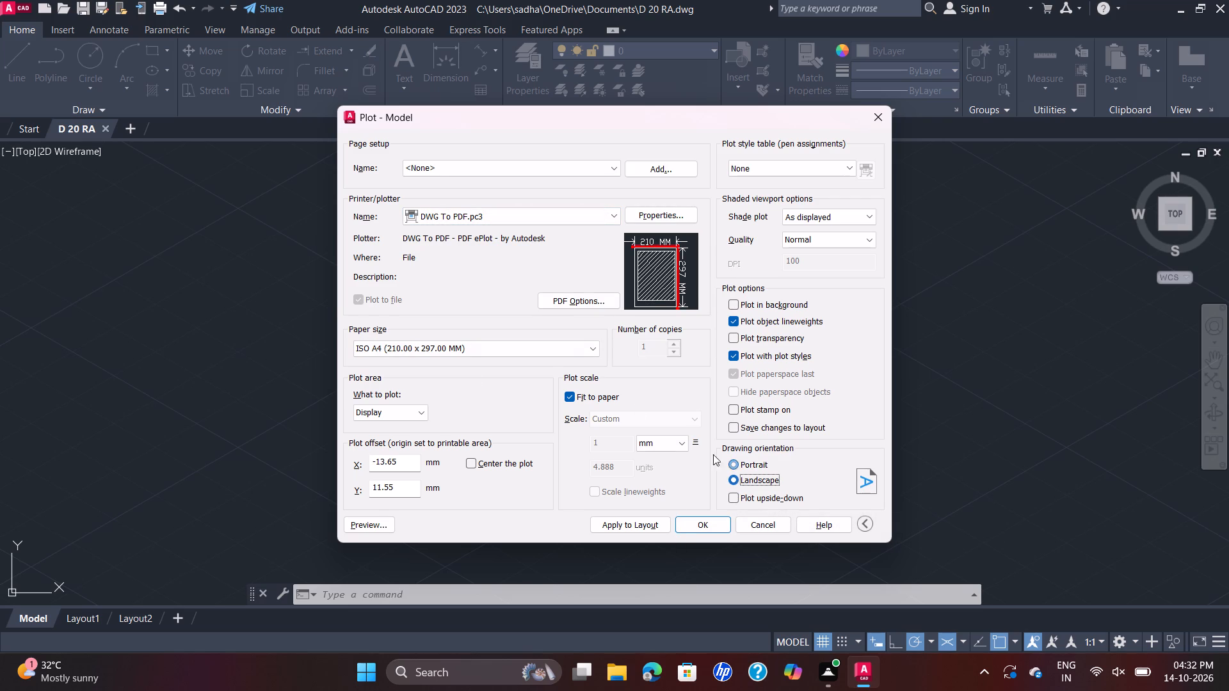
scroll(360, 317, down, 1)
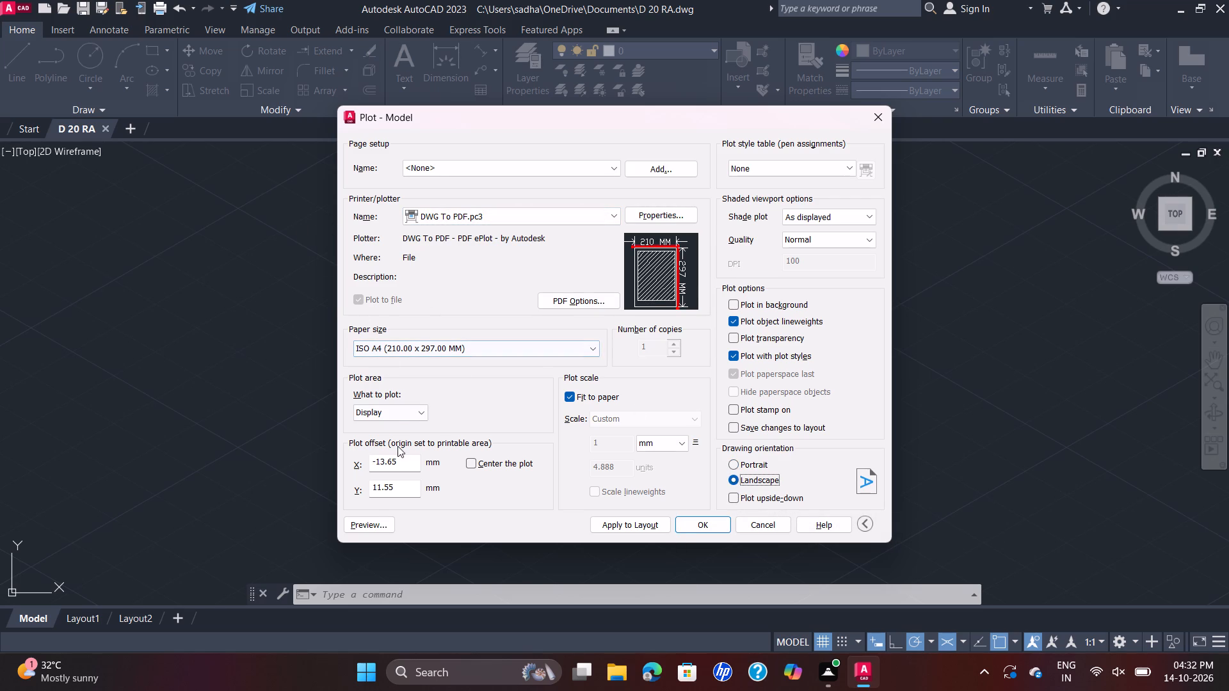
Set the plot area to a window enclosing the whole dimensioned bracket with some margin around it.
click(420, 411)
click(400, 454)
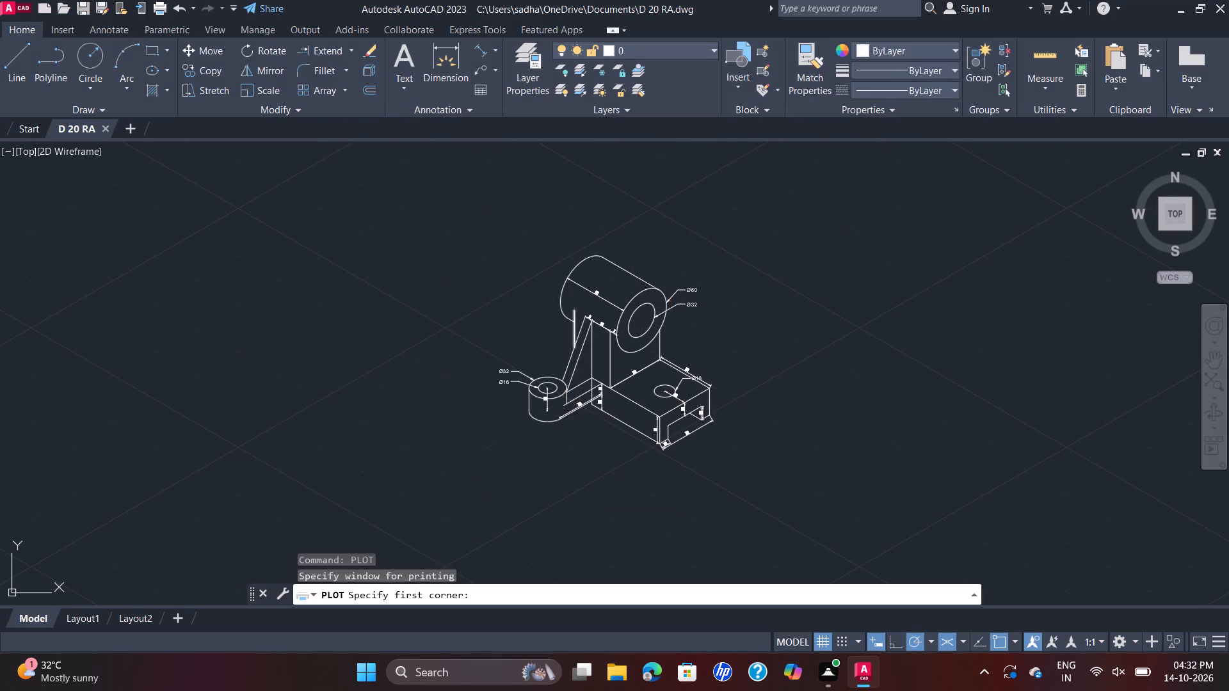
click(357, 200)
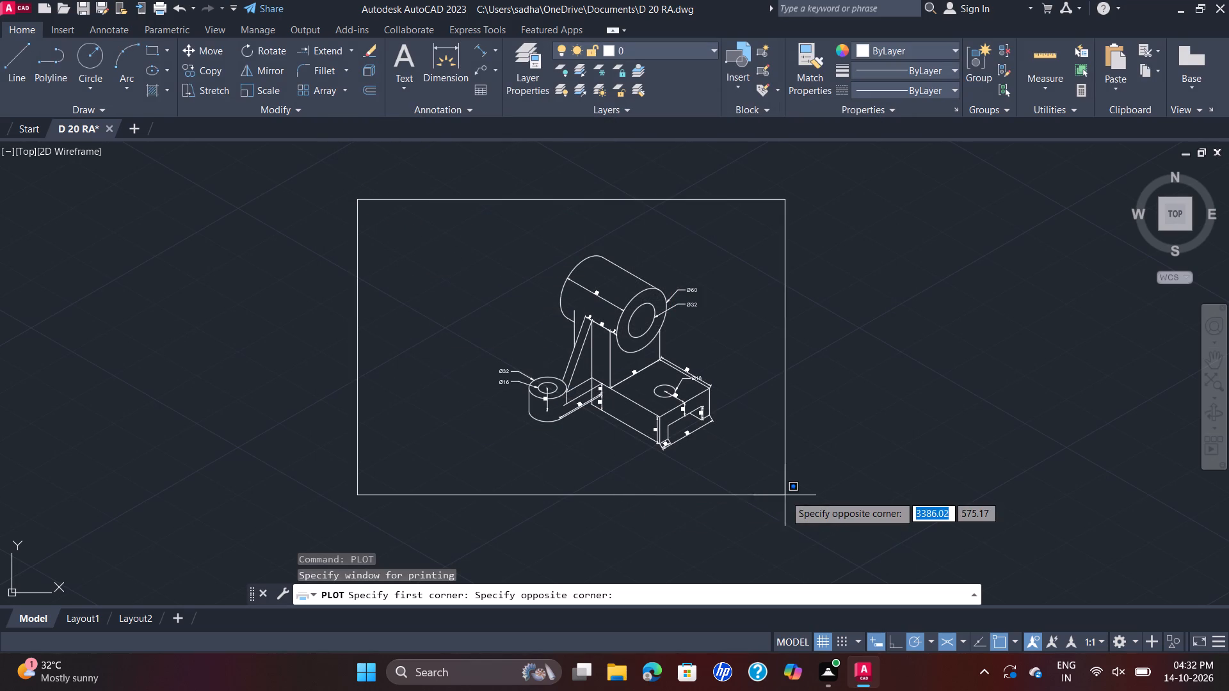
click(785, 495)
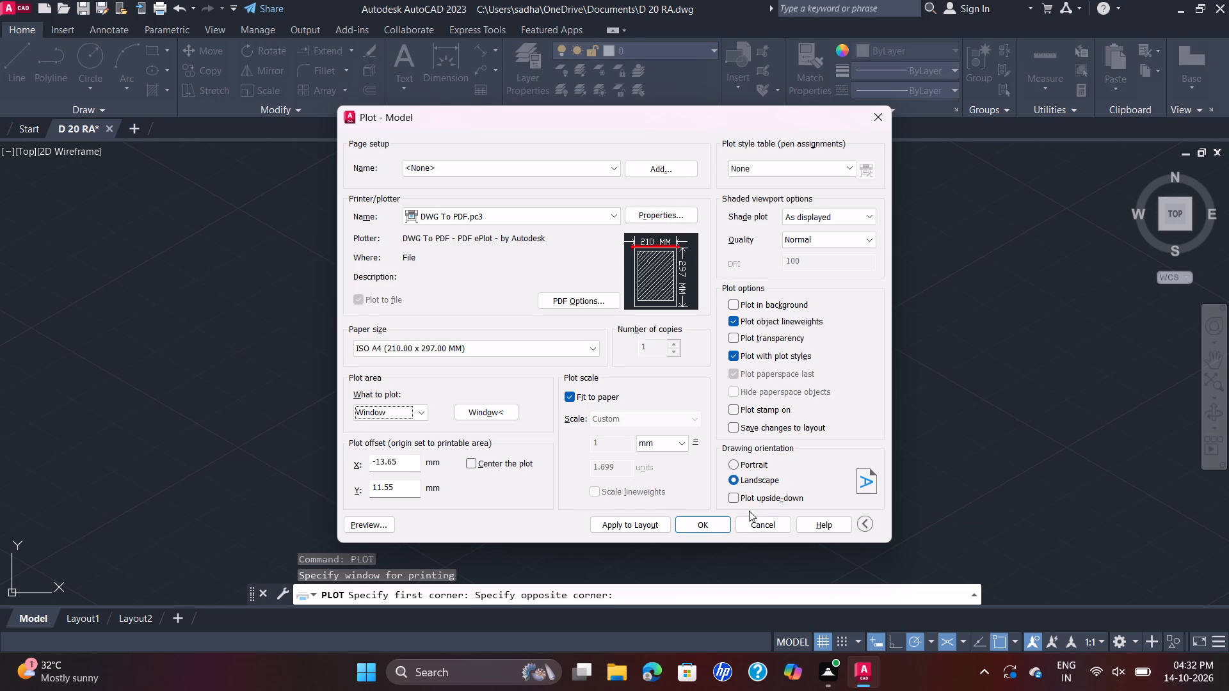
Plot the sheet to a PDF file named D 20 RA-Model.pdf in the Documents folder and dismiss the PDF viewer notice.
click(710, 525)
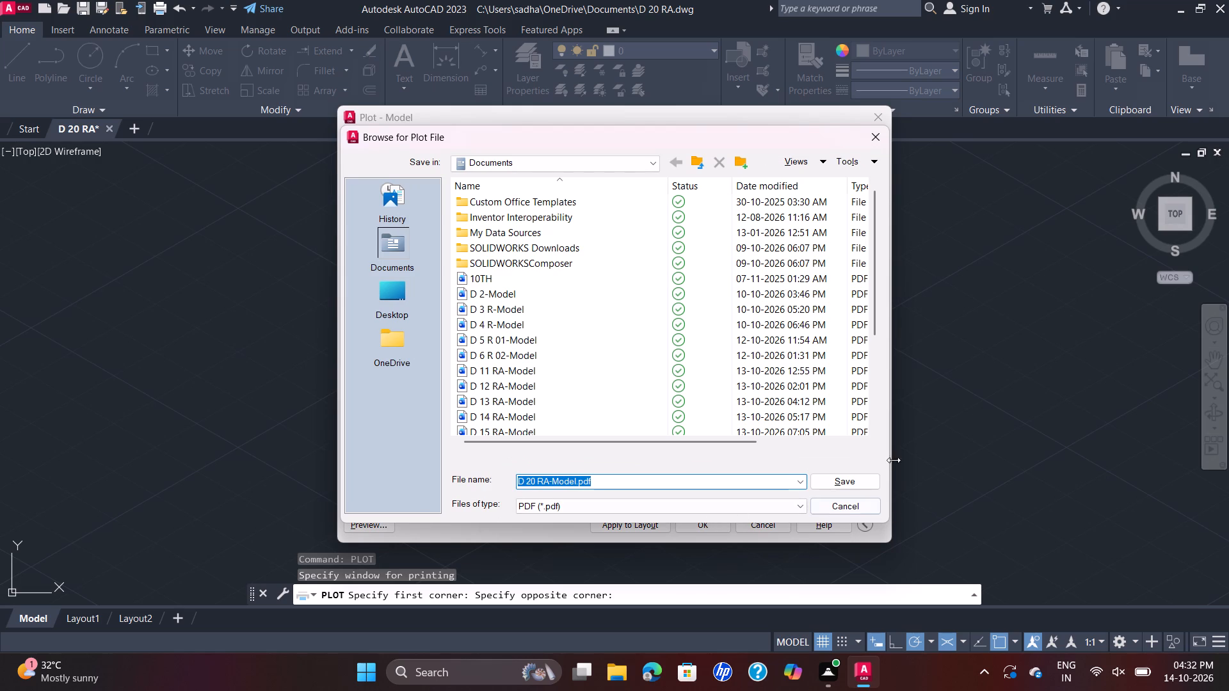
click(860, 486)
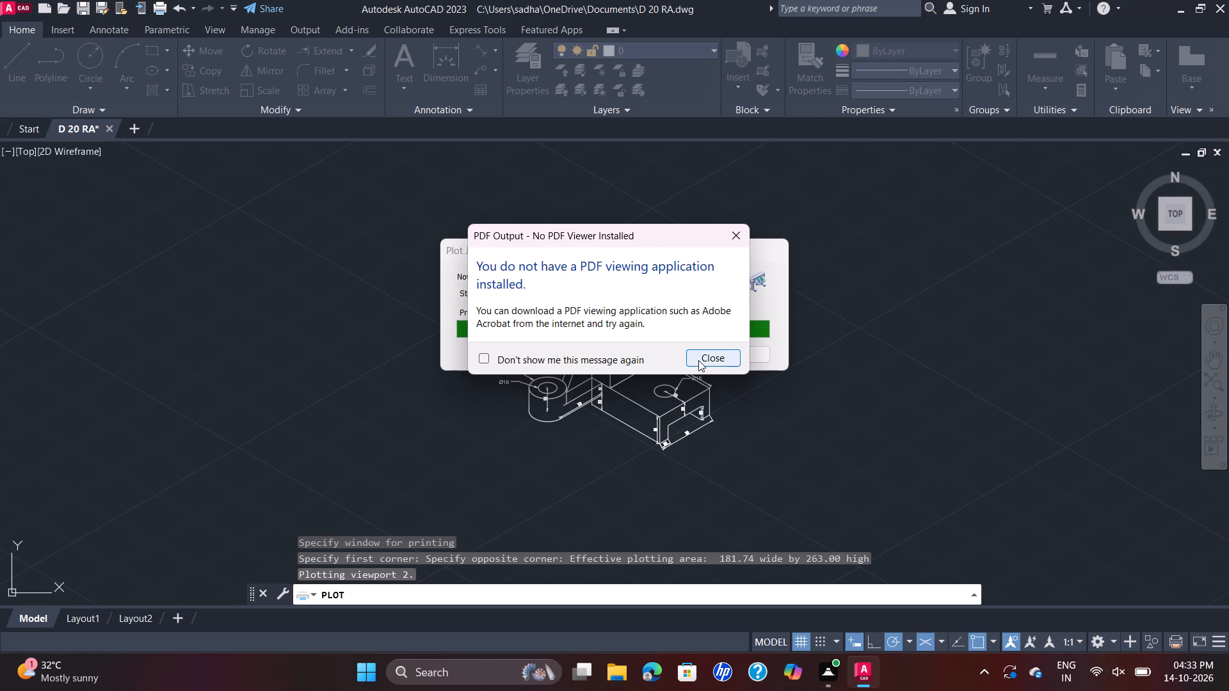
click(714, 354)
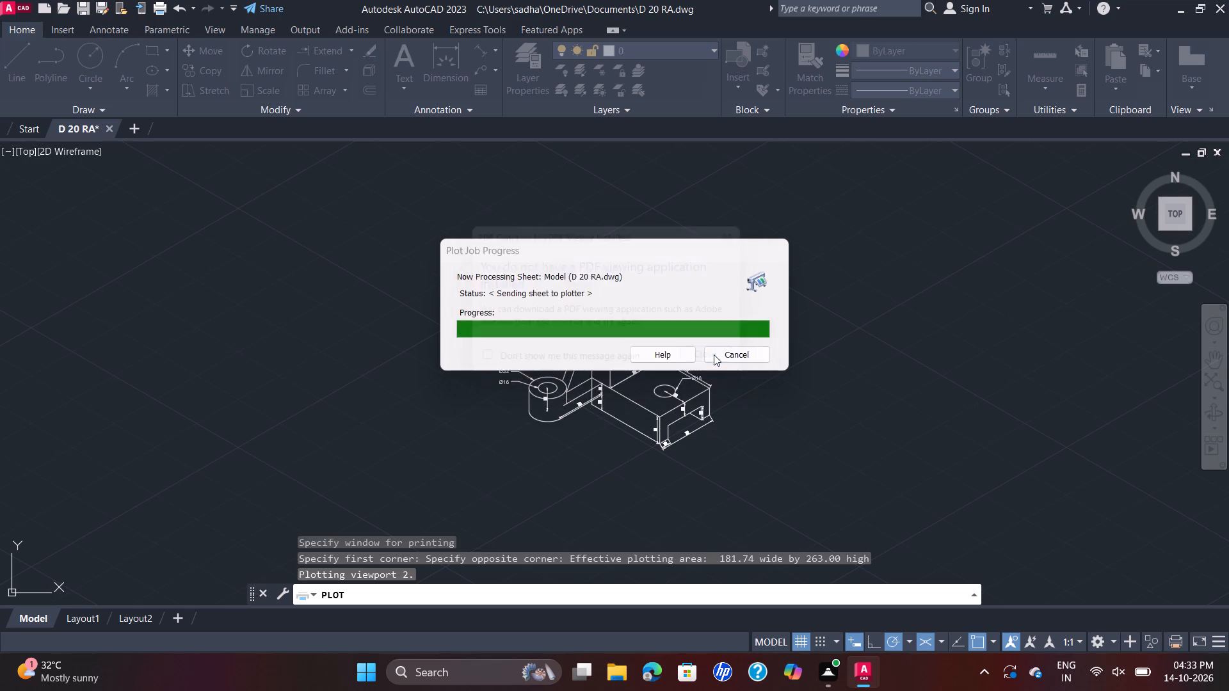